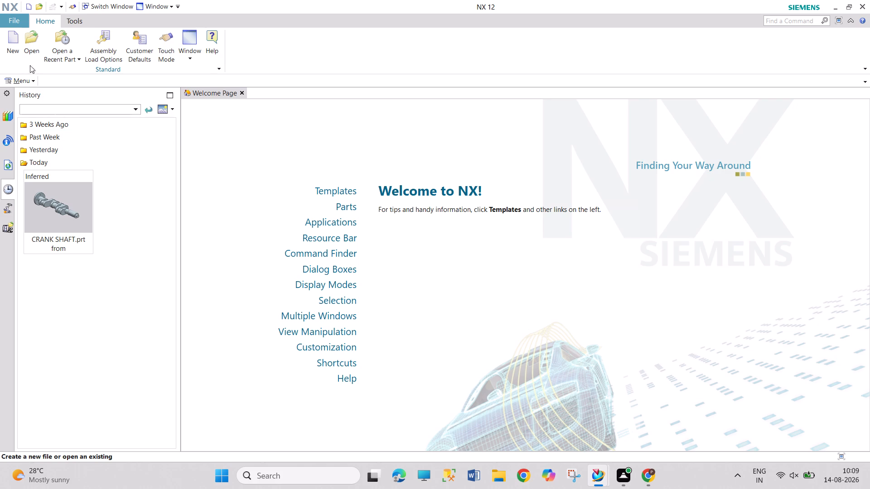
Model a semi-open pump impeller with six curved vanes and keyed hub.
Create a new part from the Model template with millimetre units.
left_click(10, 32)
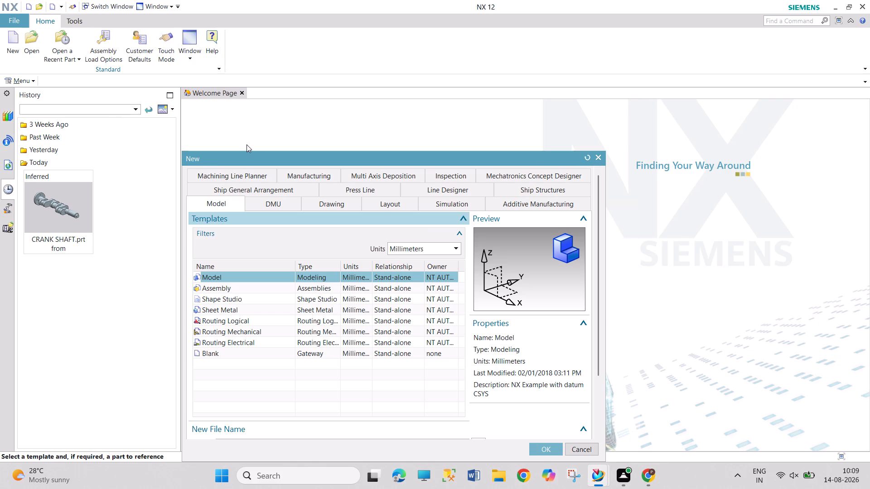
left_click(561, 448)
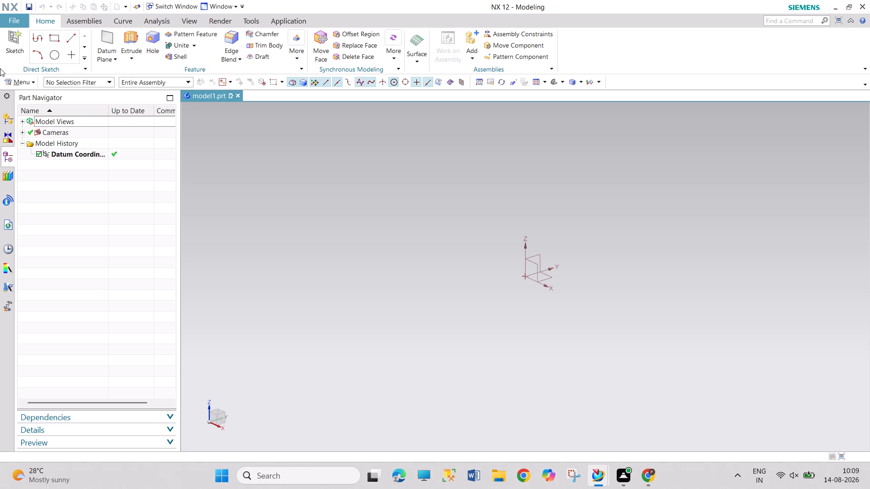
Start a sketch in the task environment on the default horizontal XY plane.
left_click(36, 80)
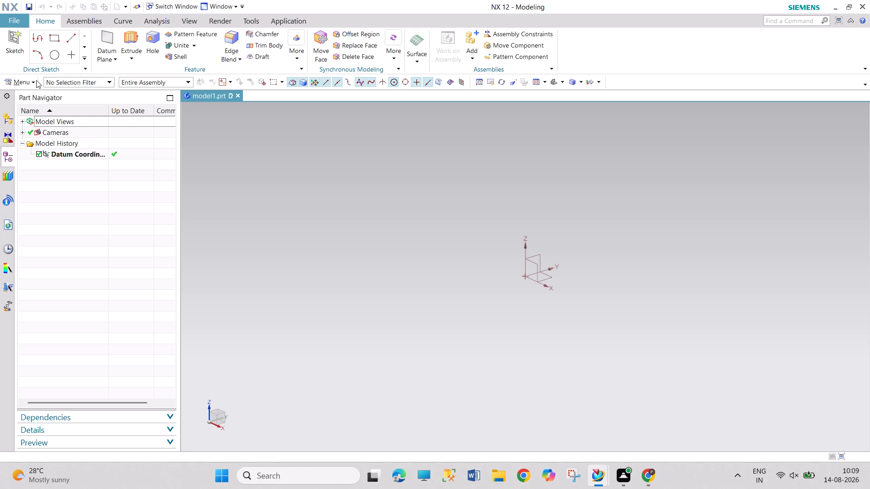
left_click(34, 78)
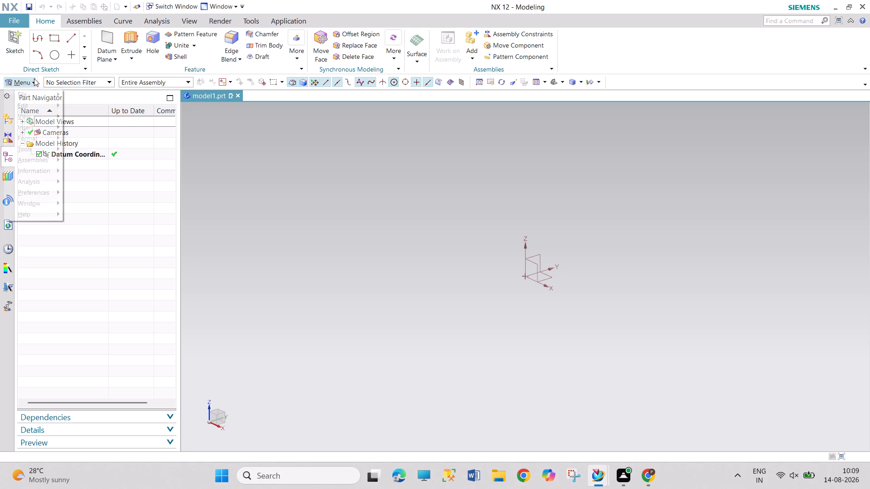
left_click(46, 126)
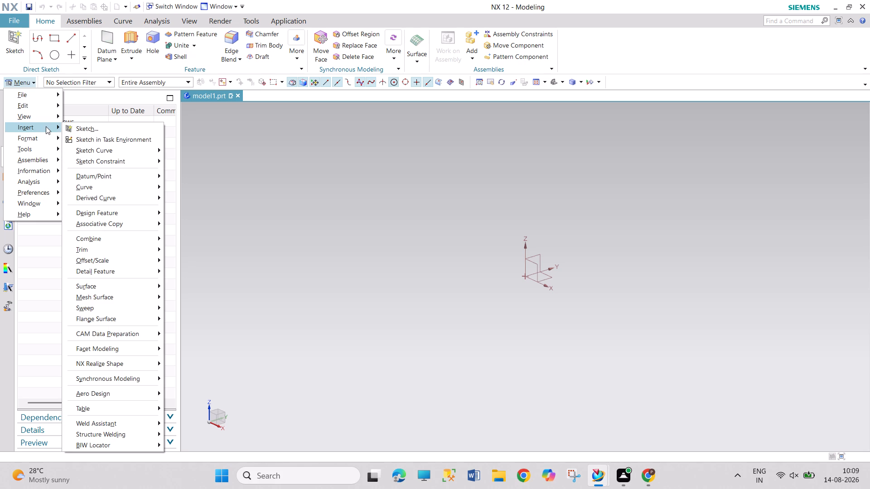
left_click(88, 140)
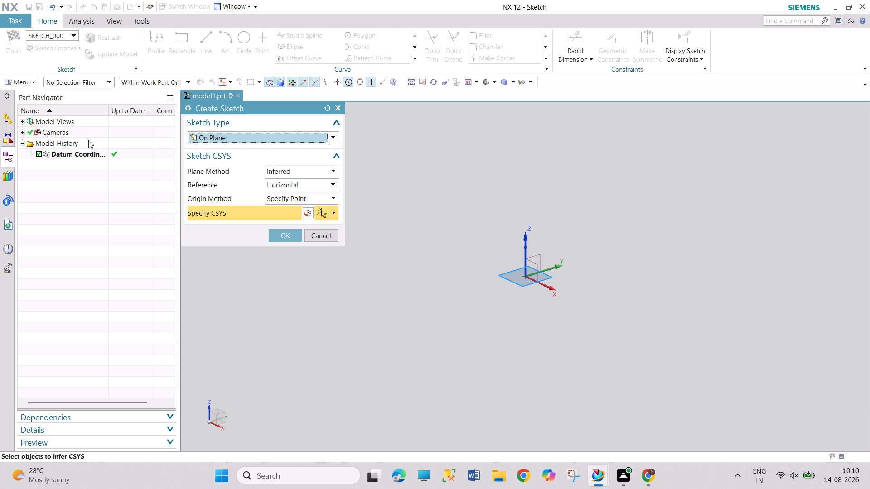
left_click(290, 236)
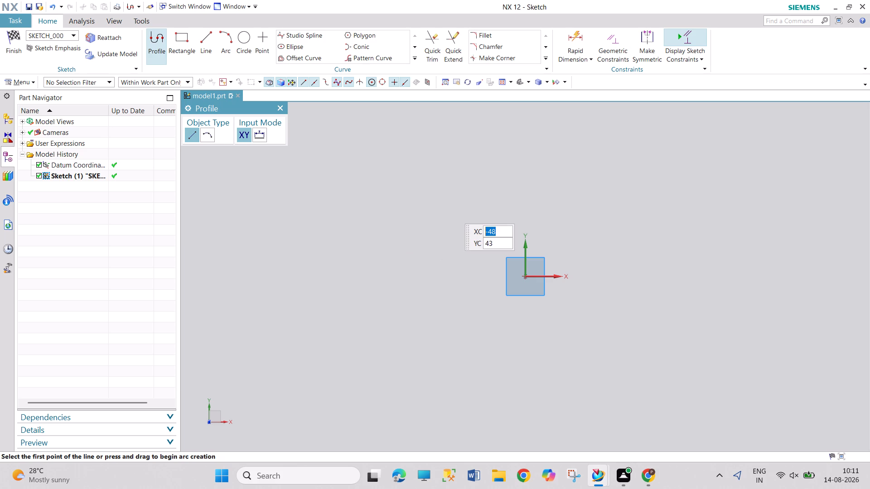
Draw a circle of diameter 75 mm centred on the sketch origin.
left_click(244, 41)
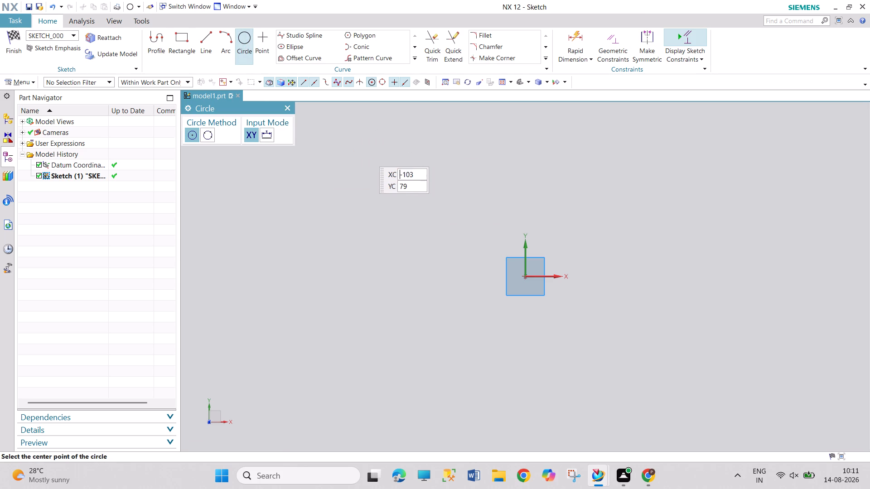
left_click(525, 275)
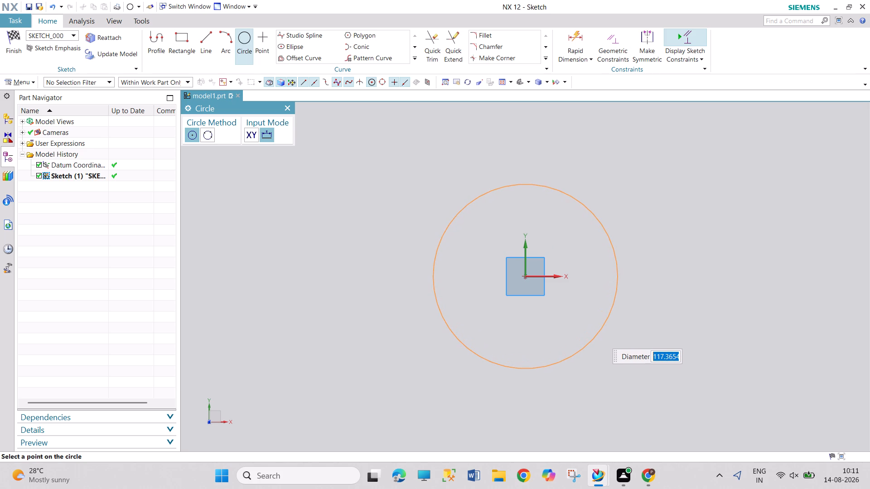
type("75")
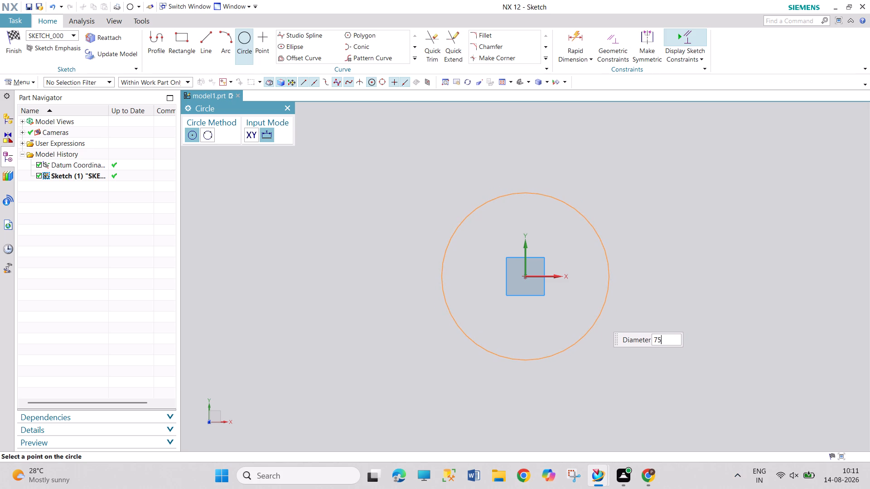
key("Return")
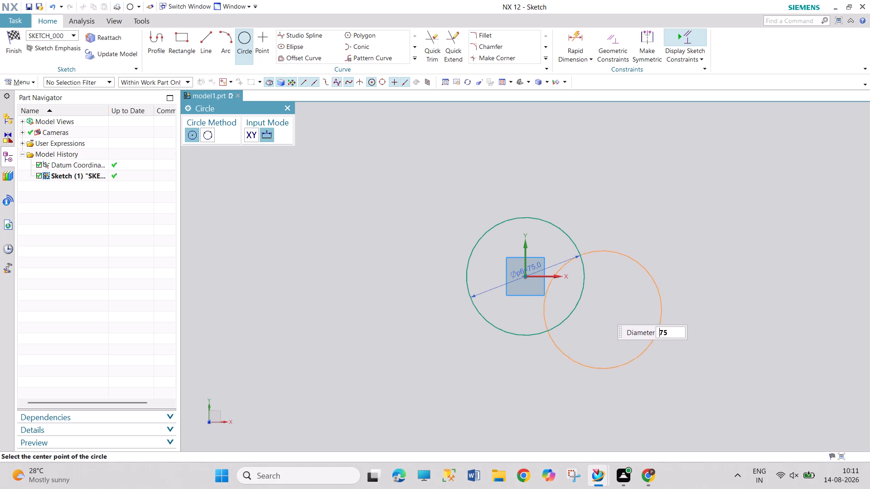
key("Escape")
key("Escape")
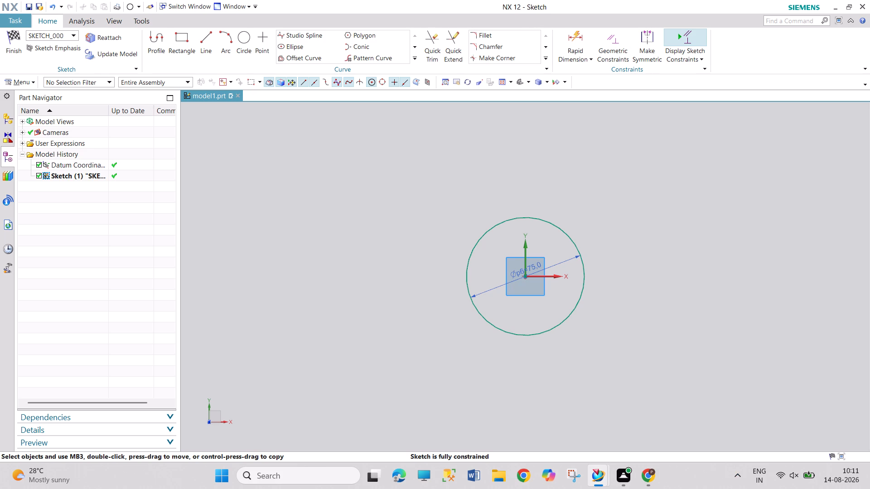
Move the circle's diameter dimension so its text sits just outside the circle on the upper-right side.
left_click_drag(541, 265, 636, 201)
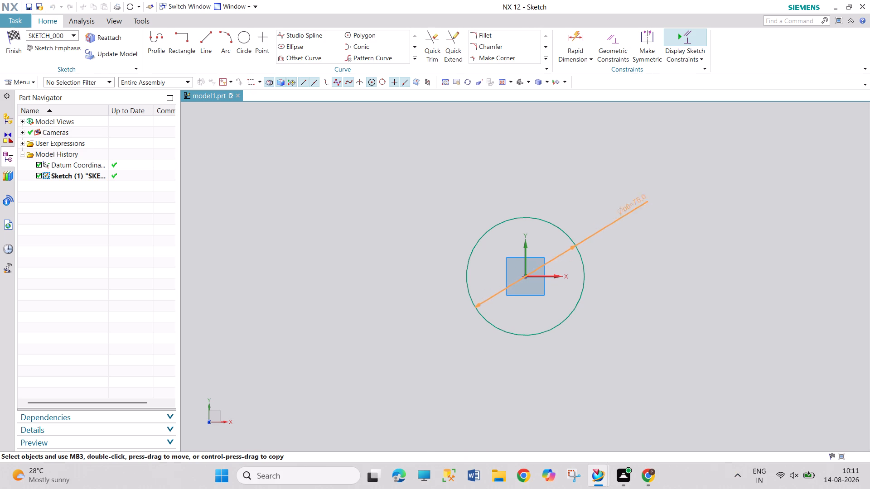
left_click_drag(636, 201, 640, 196)
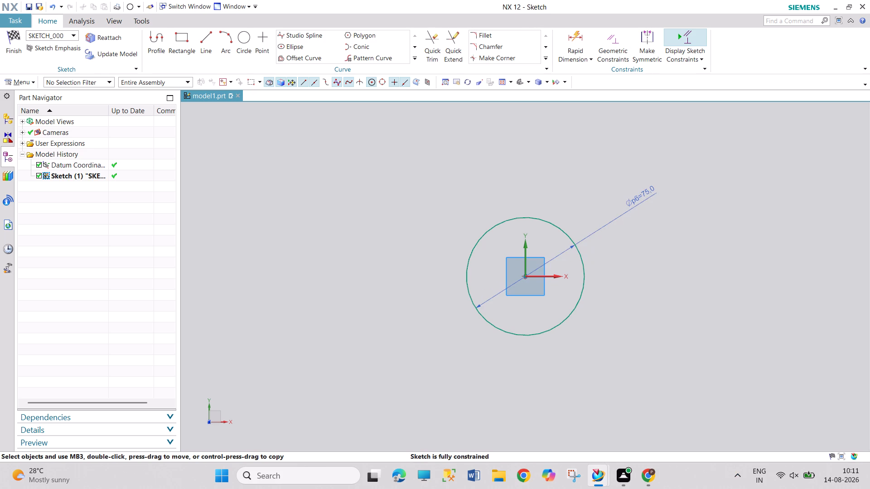
scroll(561, 301, "up", 1)
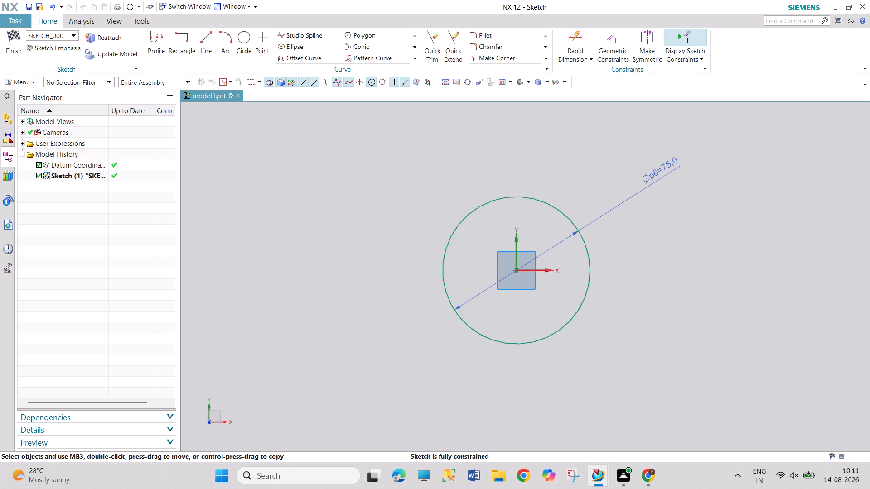
scroll(427, 205, "up", 1)
scroll(638, 369, "up", 1)
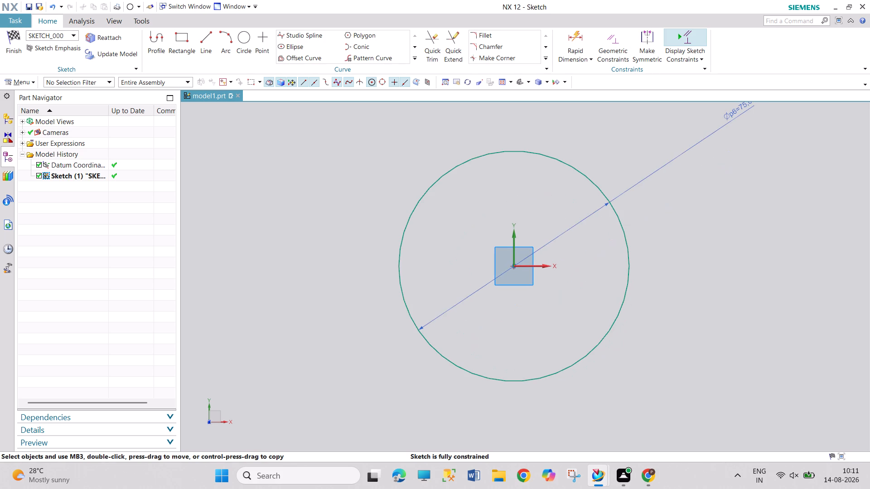
left_click_drag(738, 111, 655, 152)
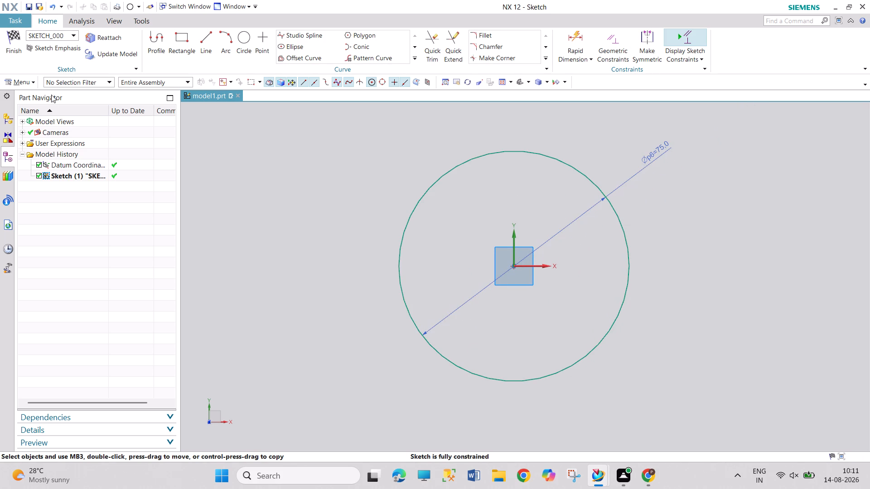
Draw a horizontal line about 118 mm long and a vertical line about 103 mm long through the origin, both extending beyond the circle.
left_click(245, 40)
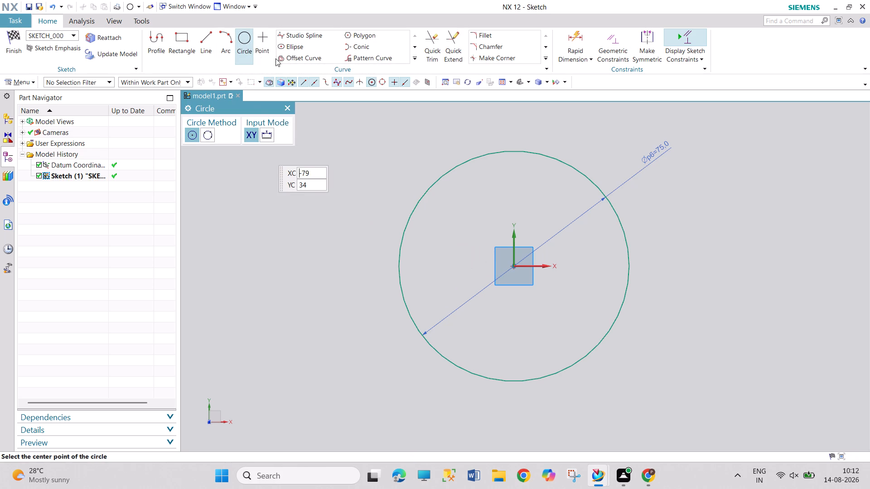
left_click(209, 46)
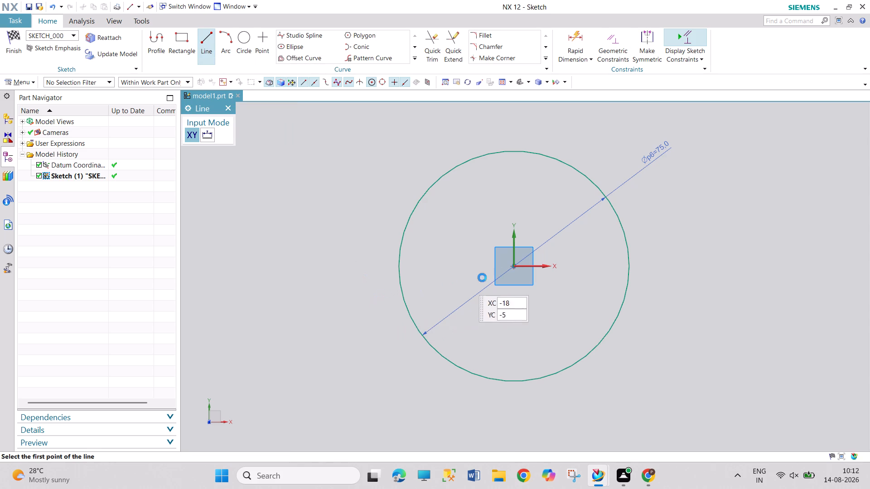
left_click(349, 266)
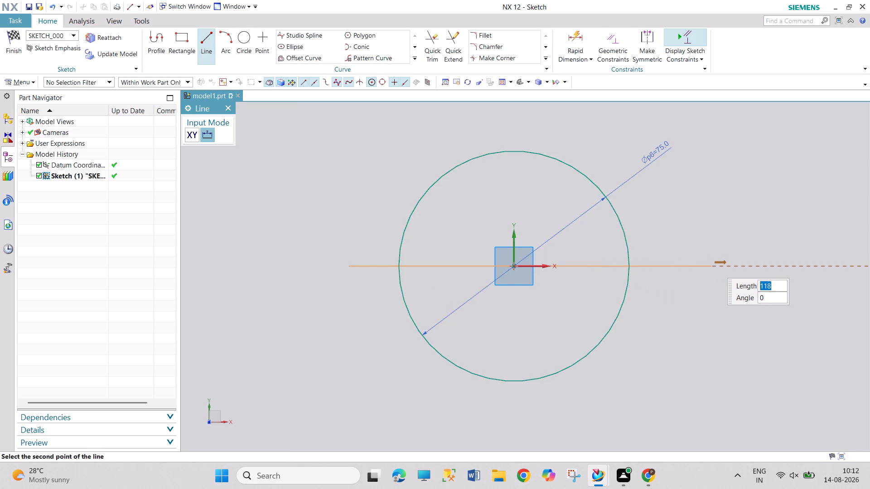
left_click(712, 263)
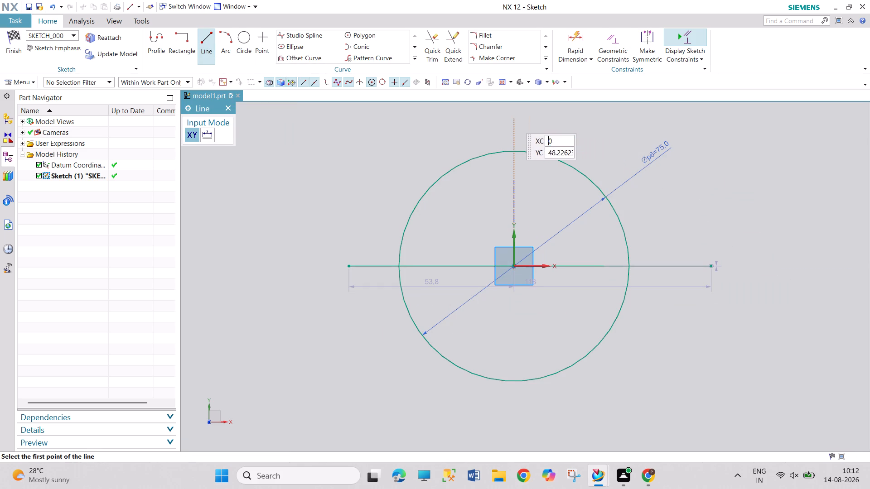
left_click(512, 119)
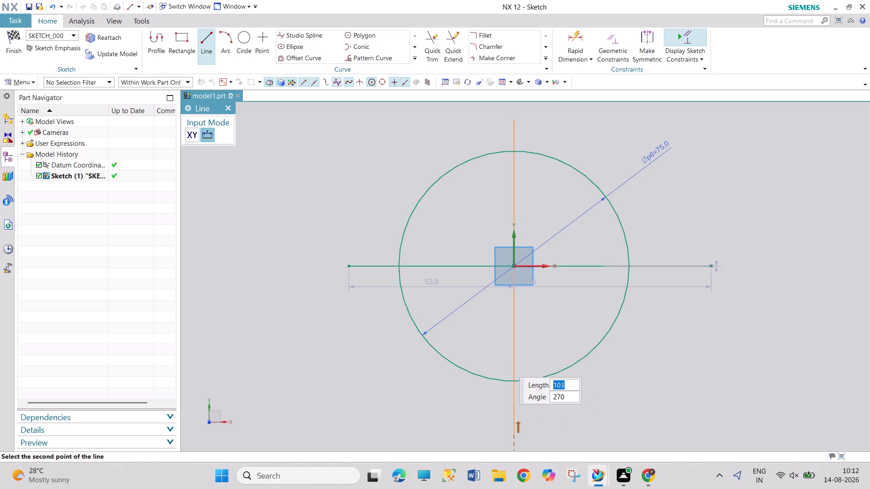
left_click(504, 435)
key("Escape")
key("Escape")
key("Escape")
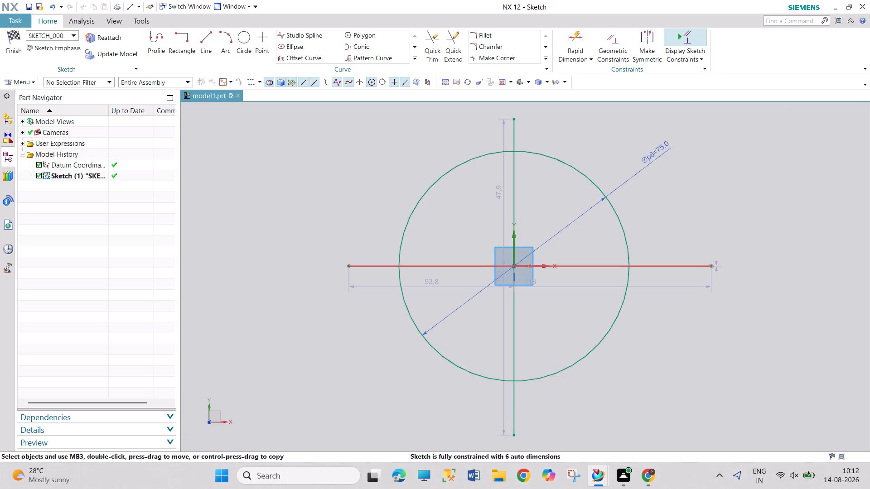
Convert the horizontal and vertical lines through the origin to reference lines.
right_click(682, 264)
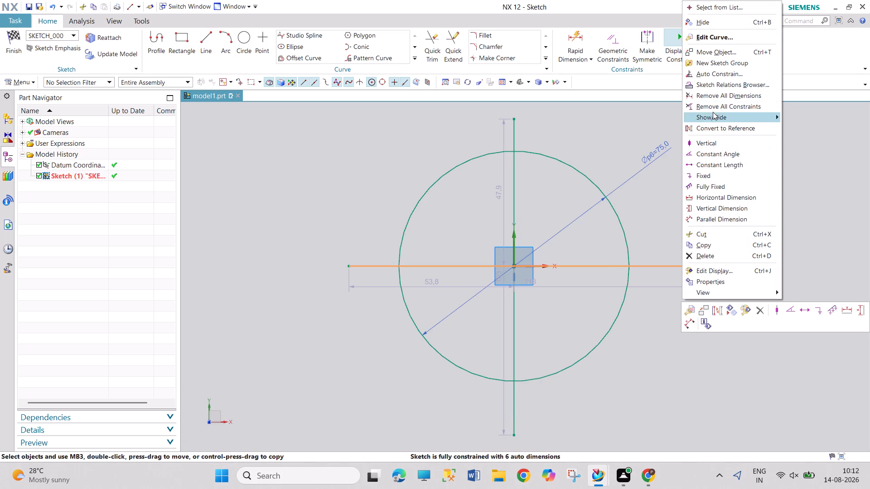
left_click(726, 126)
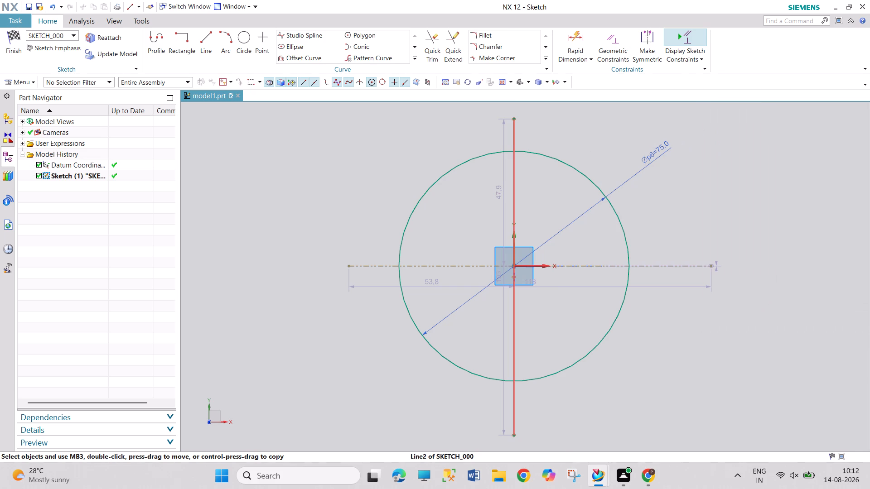
right_click(517, 135)
left_click(589, 263)
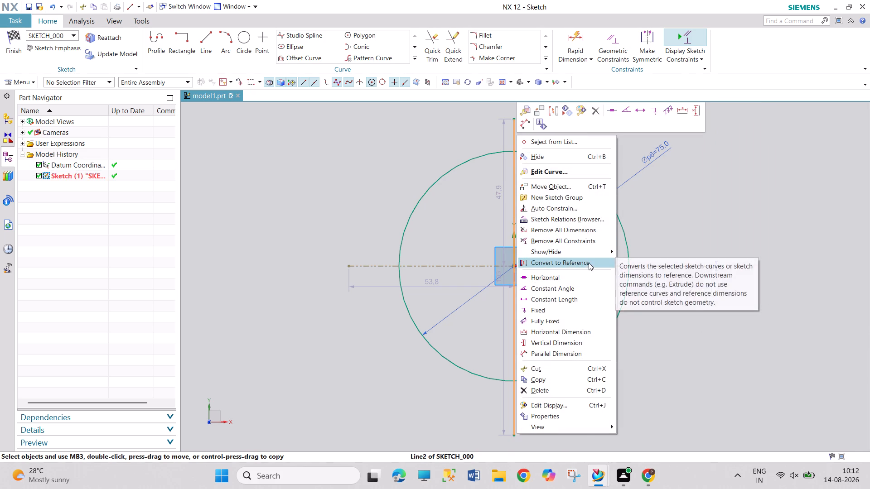
key("Escape")
key("Escape")
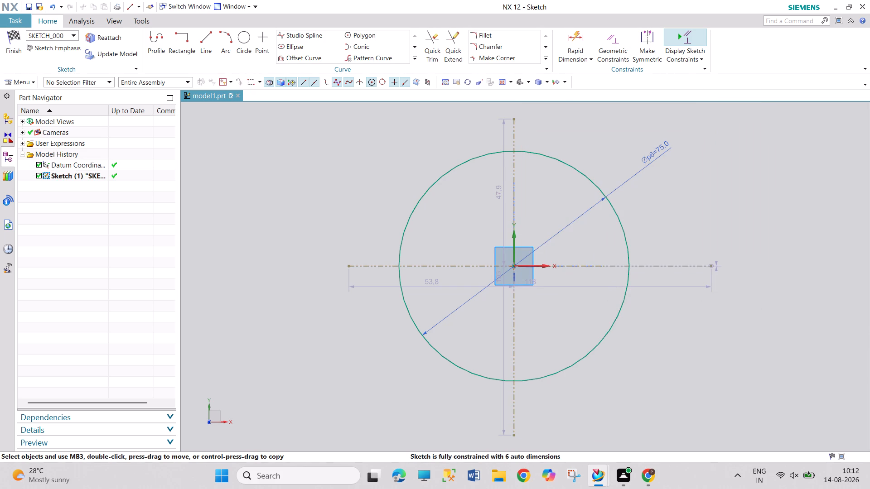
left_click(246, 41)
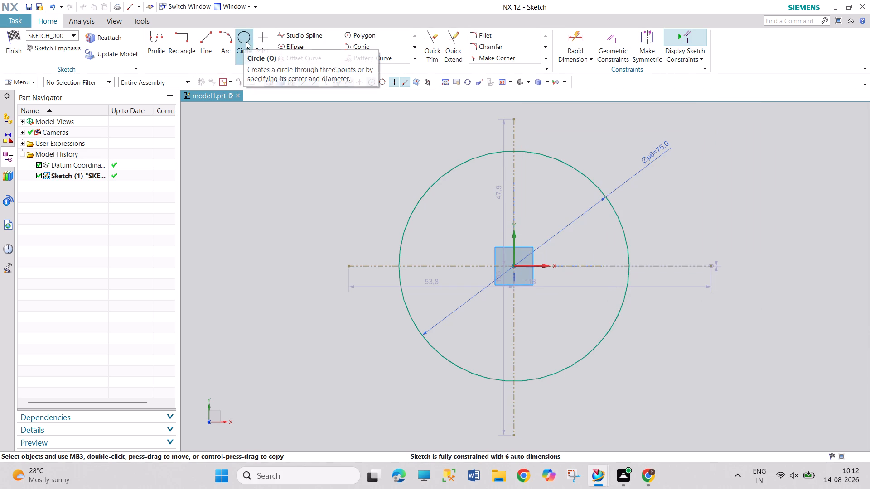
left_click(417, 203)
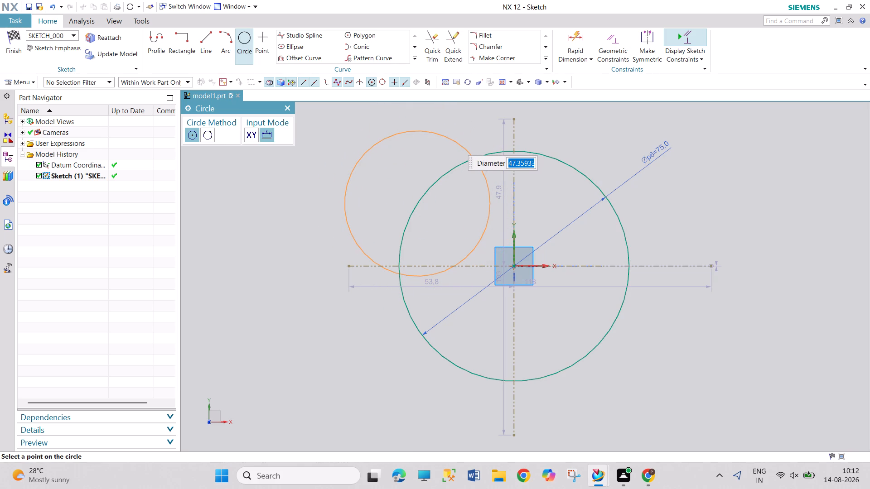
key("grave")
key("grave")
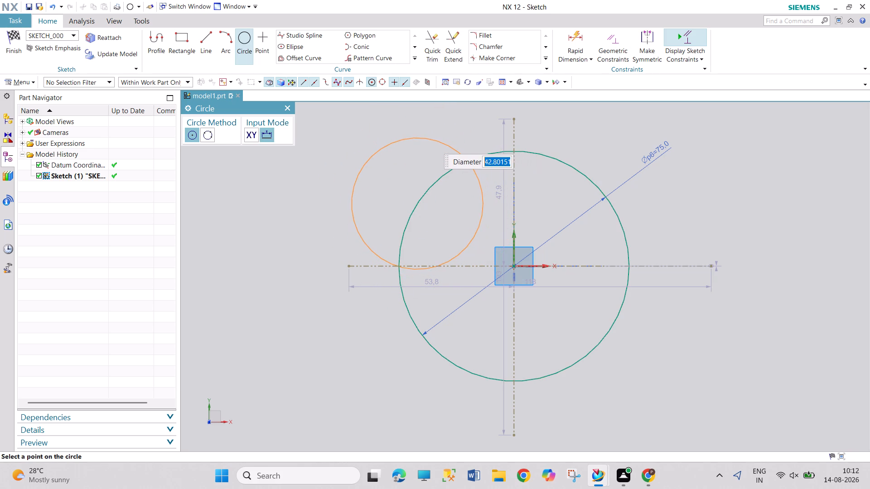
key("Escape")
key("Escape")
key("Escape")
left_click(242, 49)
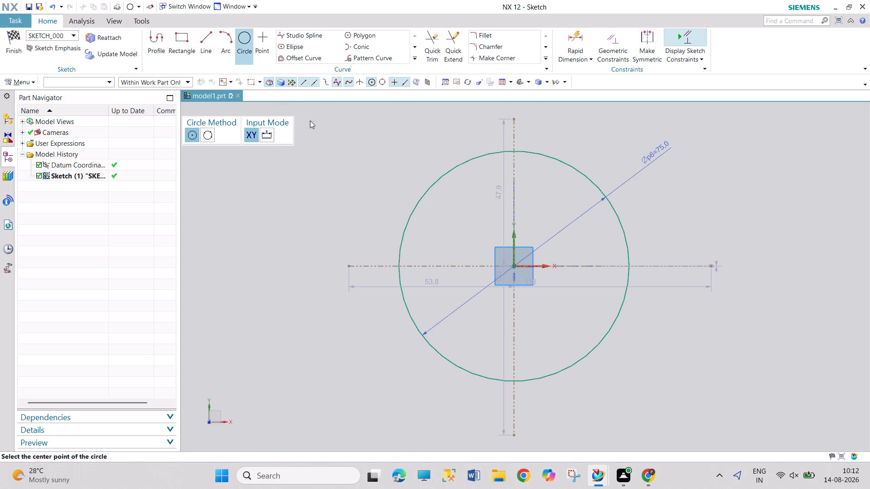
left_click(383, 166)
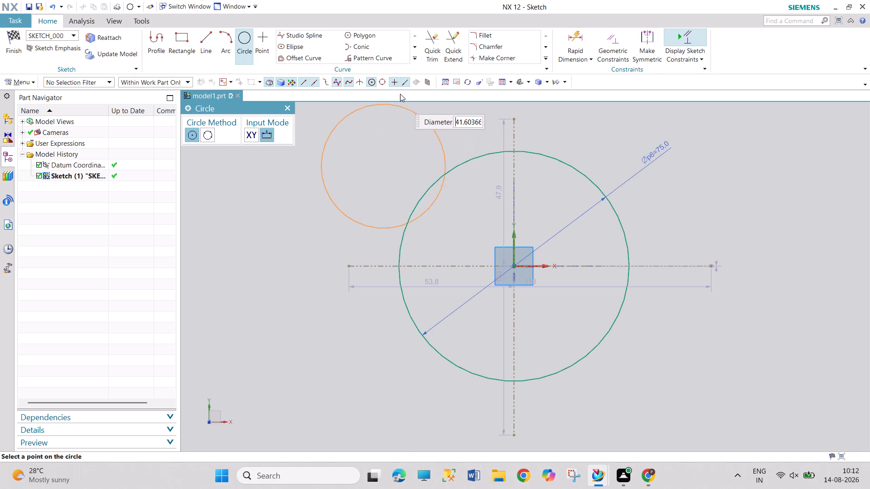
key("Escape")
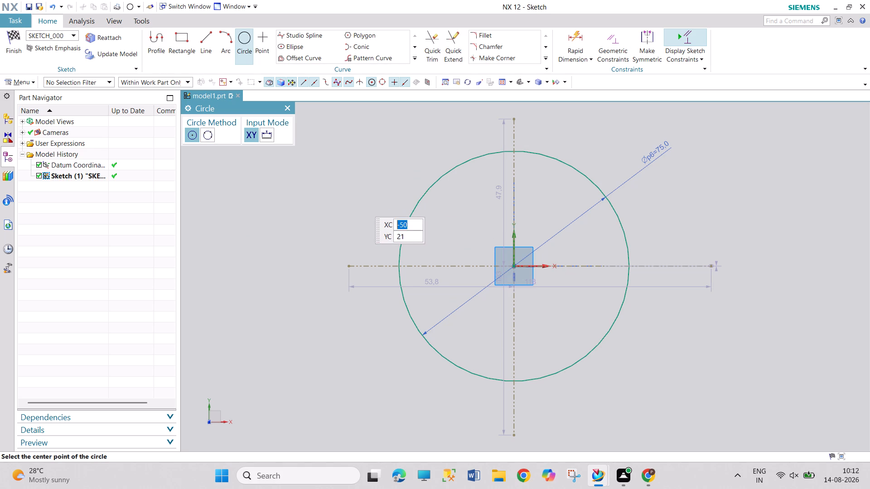
Draw a 56 mm diameter circle (28*2) centred outside the 75 mm circle, beyond its upper-left side.
scroll(365, 196, "down", 2)
scroll(365, 196, "up", 2)
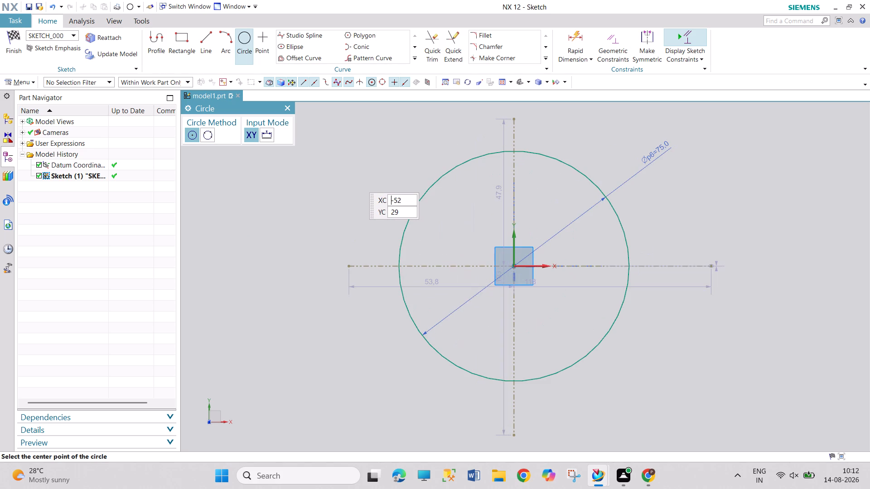
left_click(354, 177)
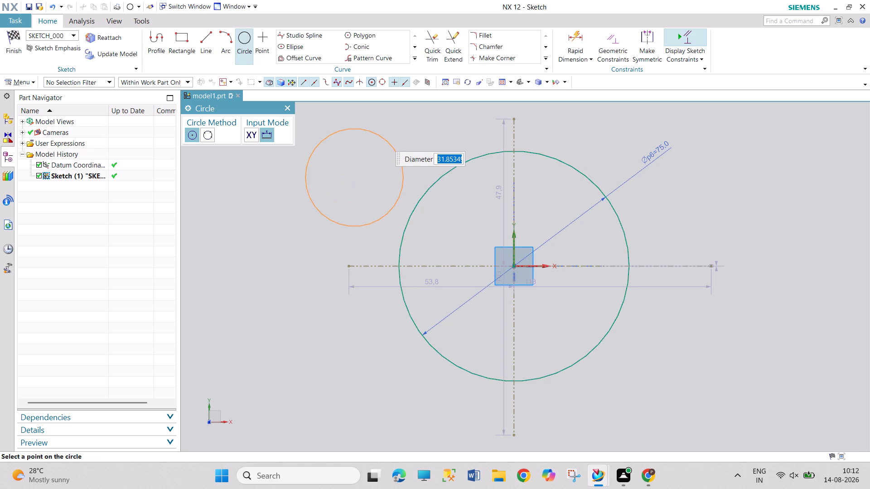
type("28*2")
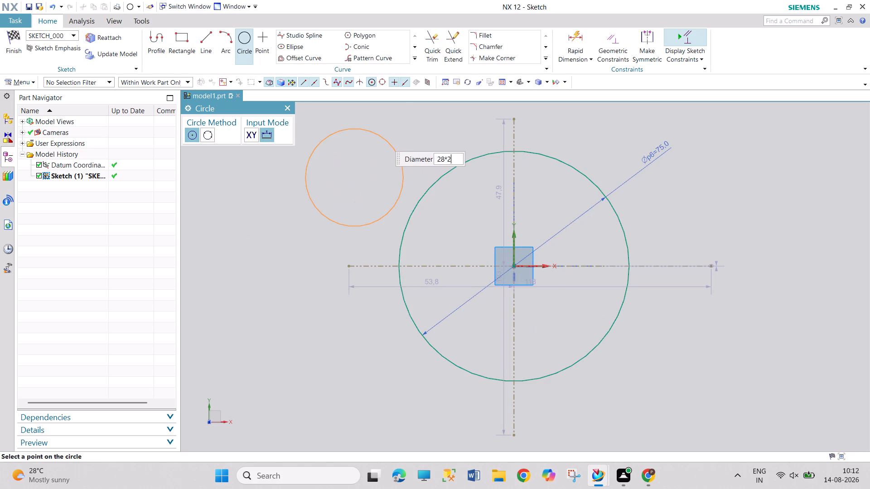
key("Return")
key("Escape")
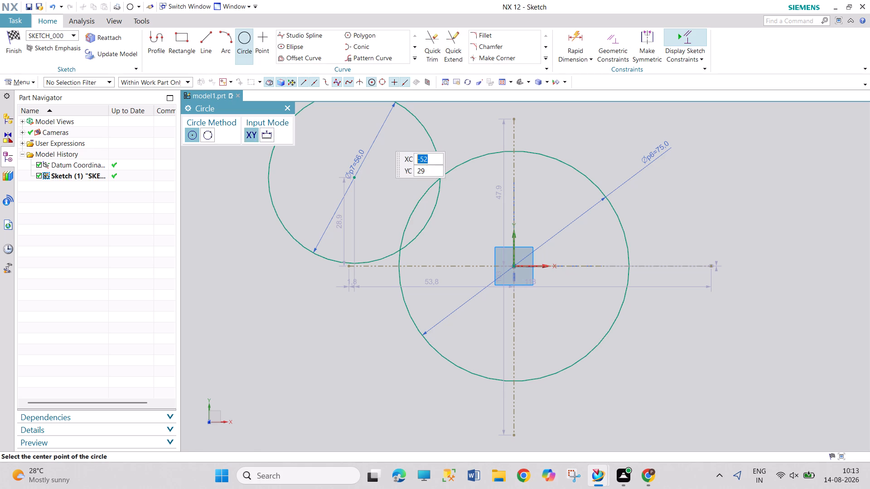
key("Escape")
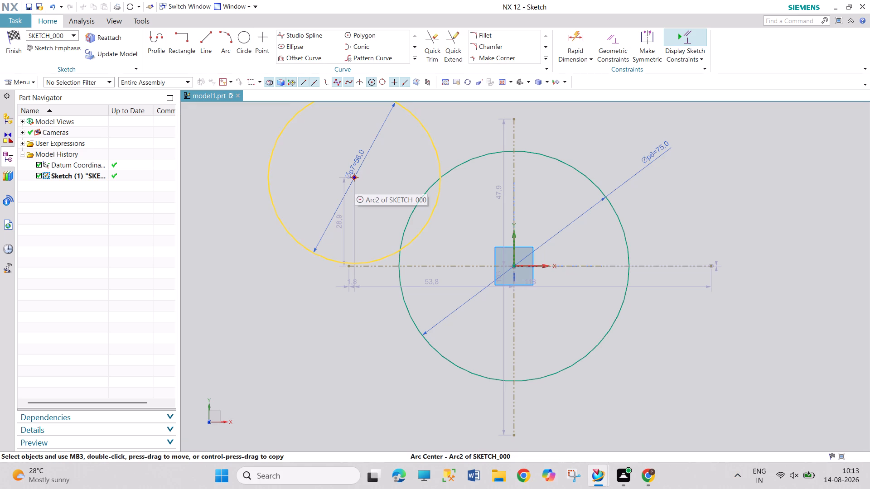
Move the 56 mm circle's centre inside the 75 mm circle, about 19 mm above the horizontal reference line and left of the vertical one.
left_click_drag(354, 177, 384, 190)
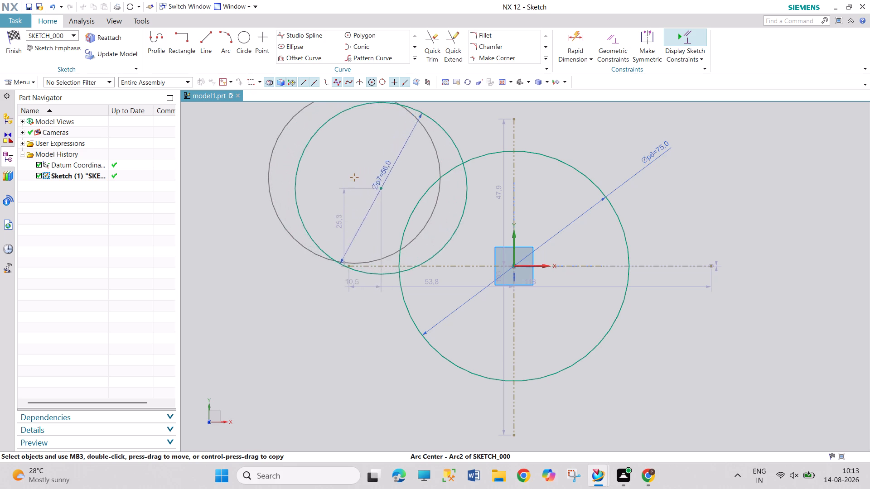
left_click_drag(384, 190, 457, 208)
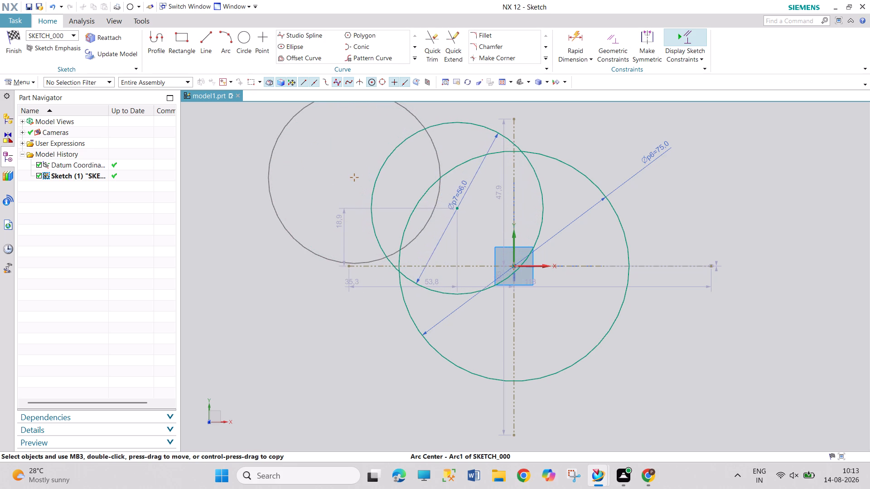
left_click_drag(457, 208, 475, 208)
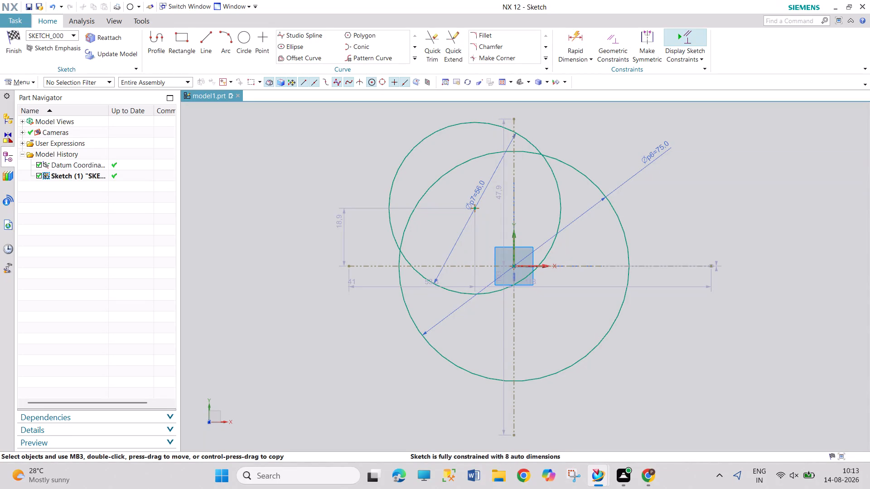
Draw a 62 mm diameter circle (31*2) in the empty area far left, and another concentric with the 56 mm circle.
left_click(246, 51)
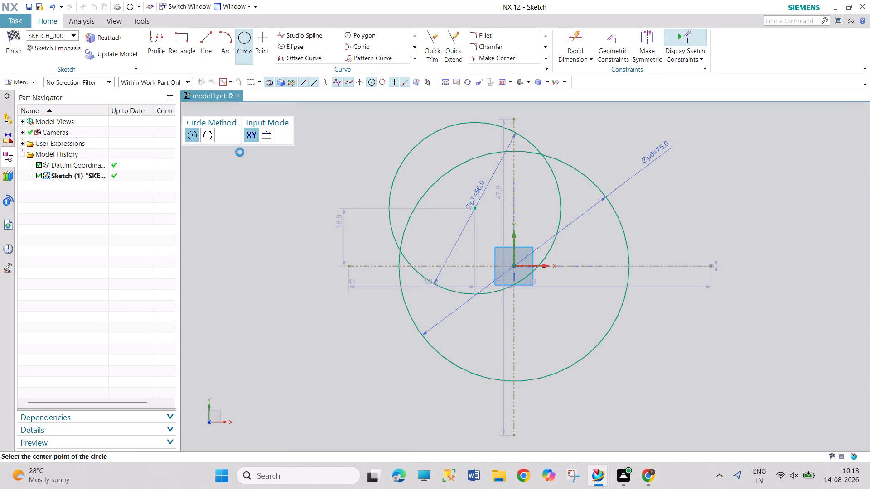
left_click(236, 181)
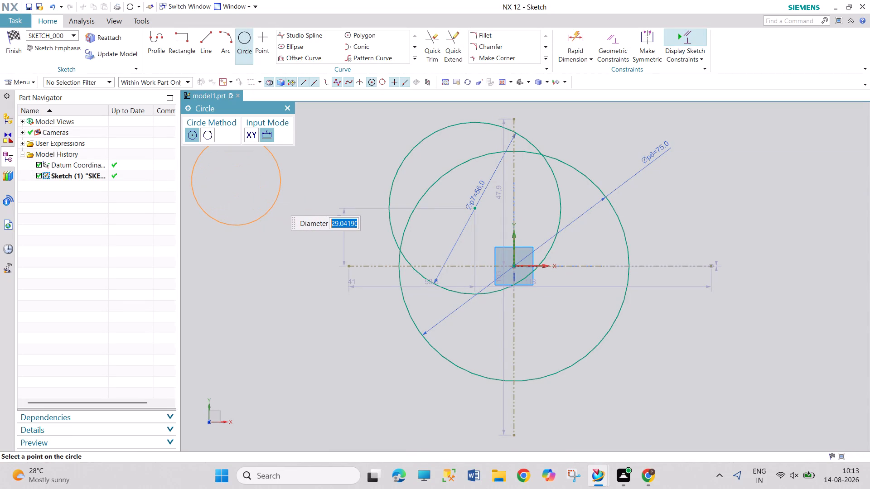
type("31")
type("*2")
key("Return")
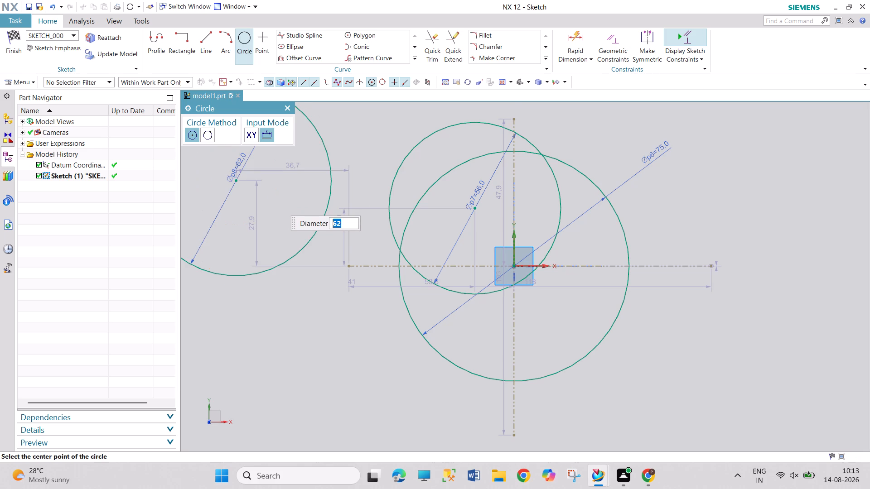
left_click(474, 209)
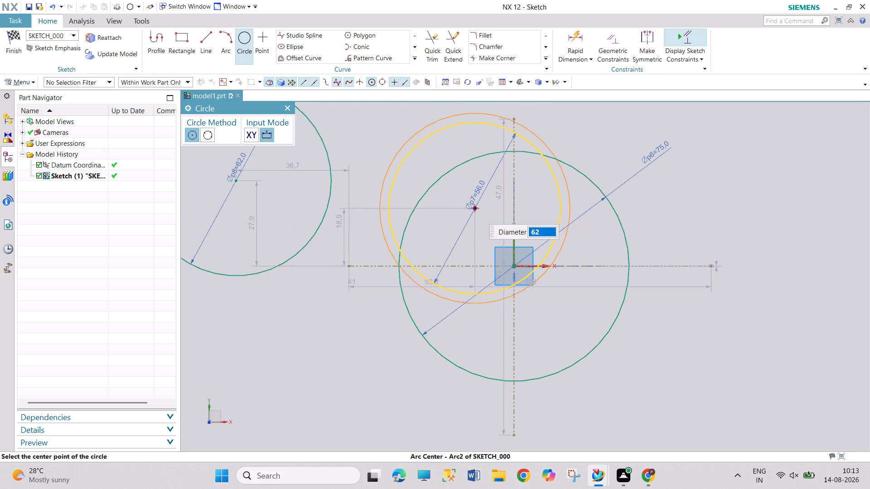
key("Escape")
key("Escape")
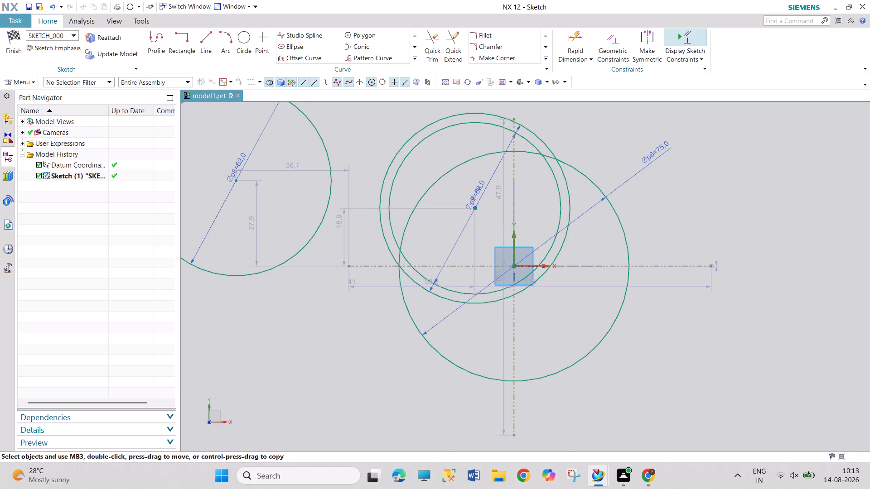
key("Escape")
key("Escape")
key("Escape")
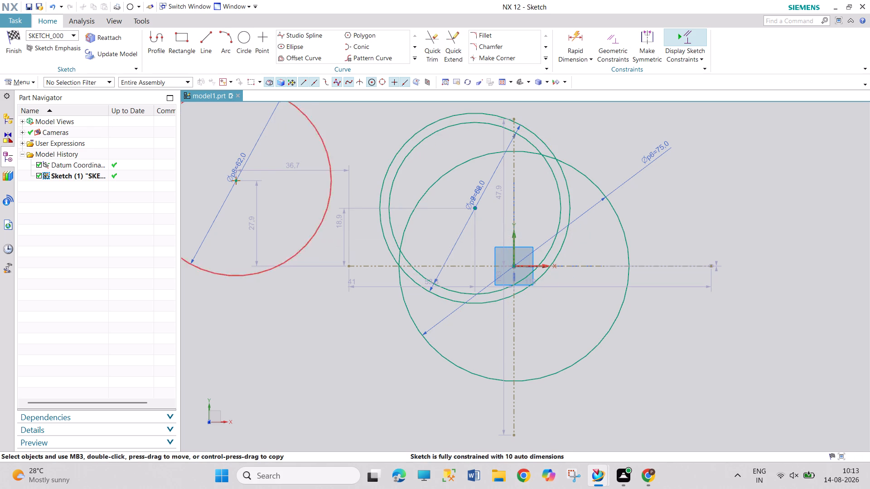
Delete the stray 62 mm circle on the far left of the sketch.
left_click(329, 198)
key("Escape")
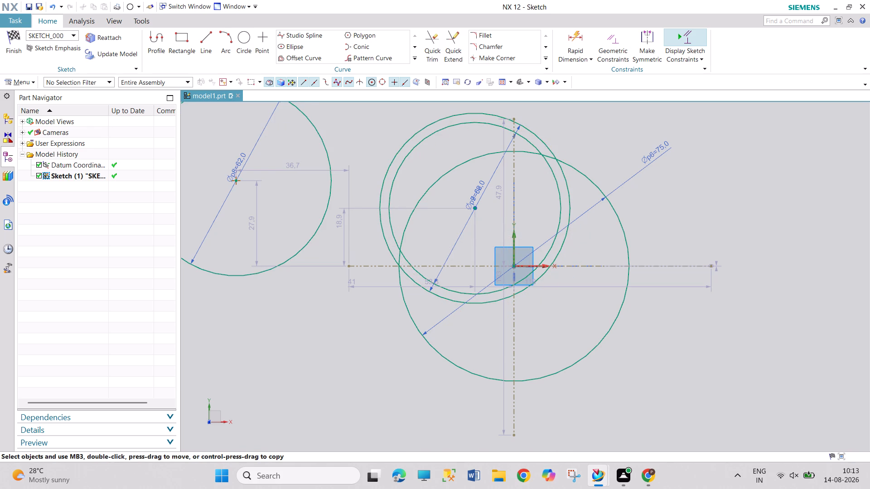
left_click_drag(346, 118, 306, 160)
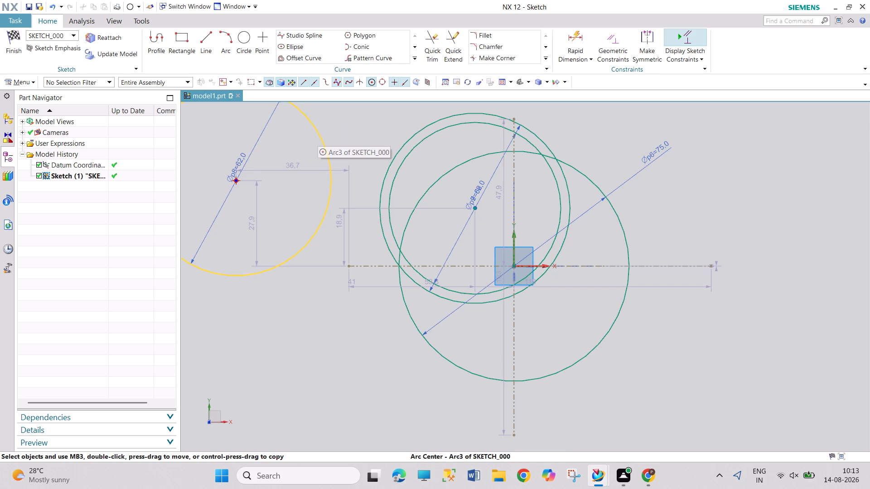
key("Delete")
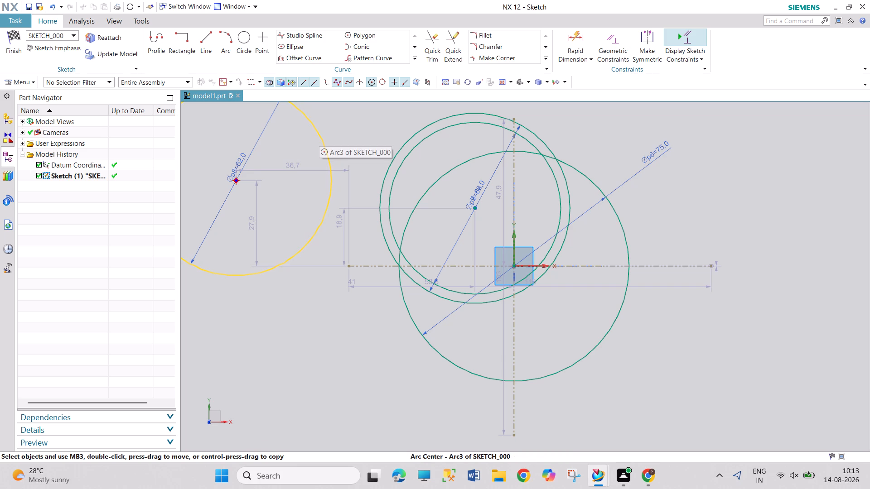
right_click(319, 134)
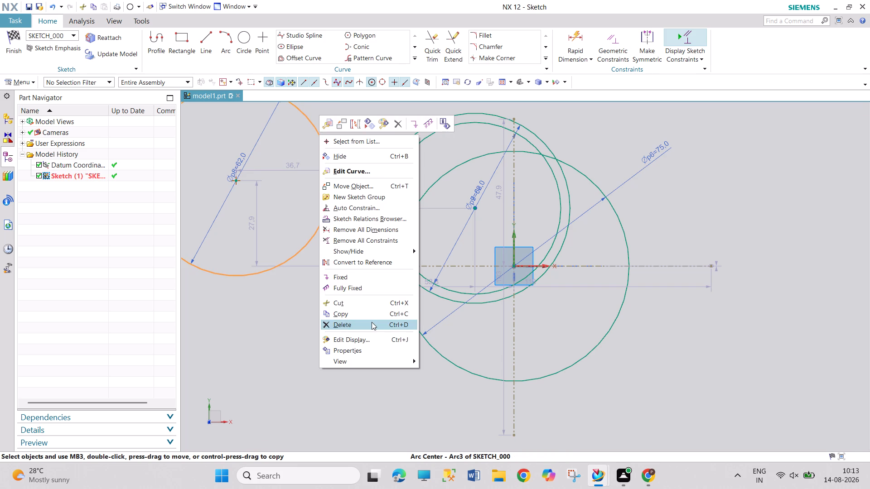
left_click(372, 322)
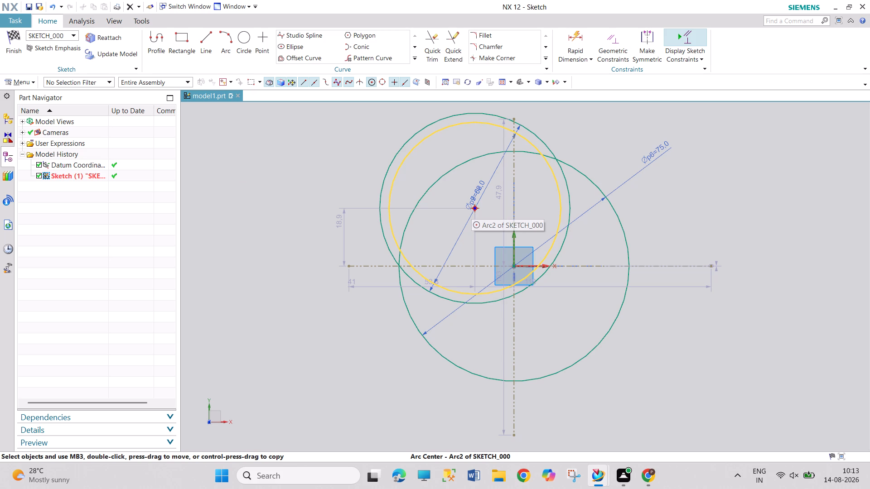
Move the shared centre of the 56 mm and 62 mm circles to about 21 mm above the horizontal reference line.
left_click_drag(474, 208, 481, 201)
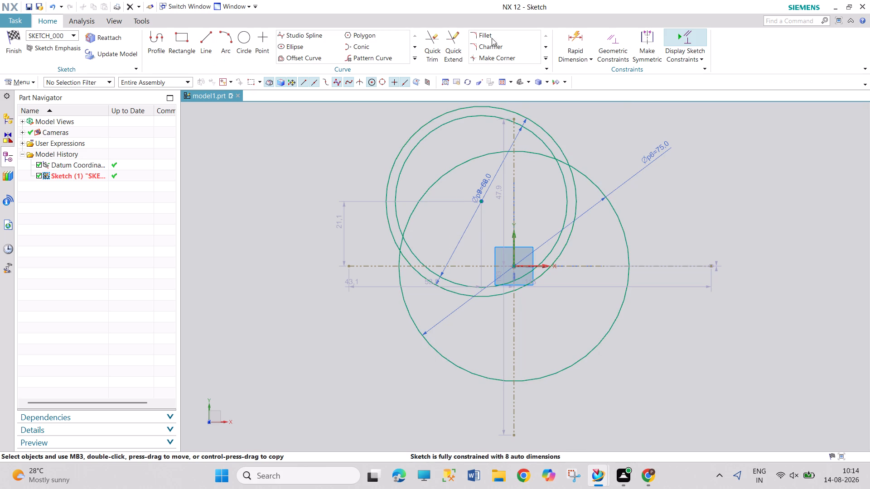
Trim the 56 mm and 62 mm circles, keeping only their lower-left arcs between the 75 mm circle and the vertical reference line.
left_click(435, 36)
left_click(430, 132)
left_click(429, 119)
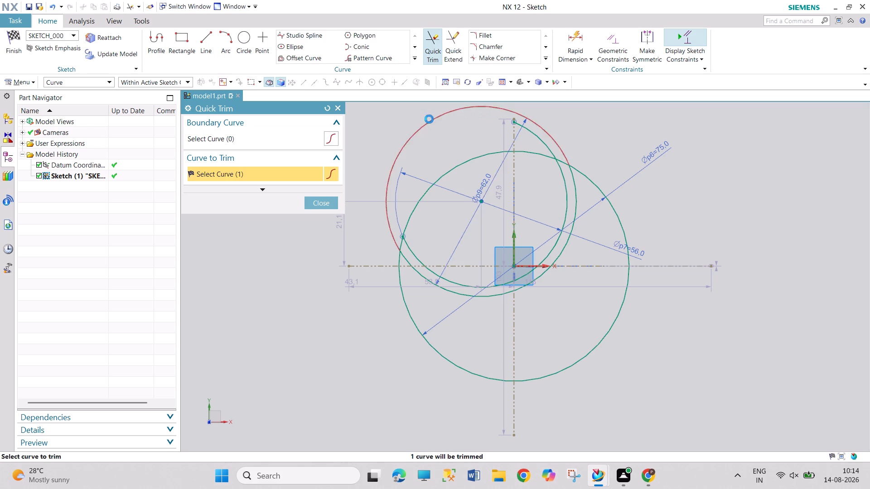
left_click(531, 133)
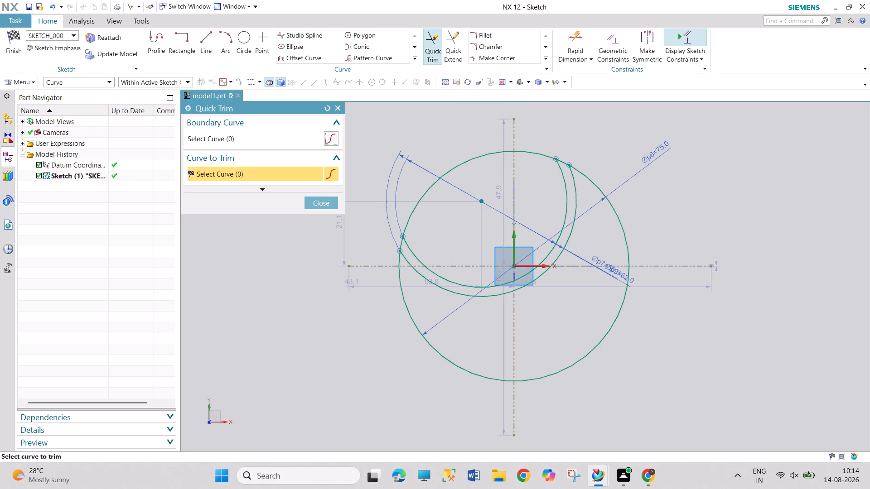
left_click(575, 207)
left_click(565, 201)
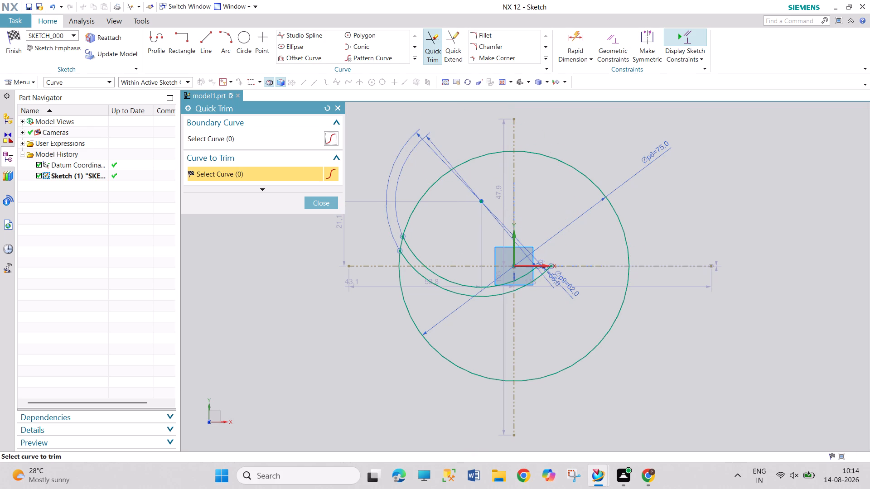
left_click(531, 283)
left_click(526, 273)
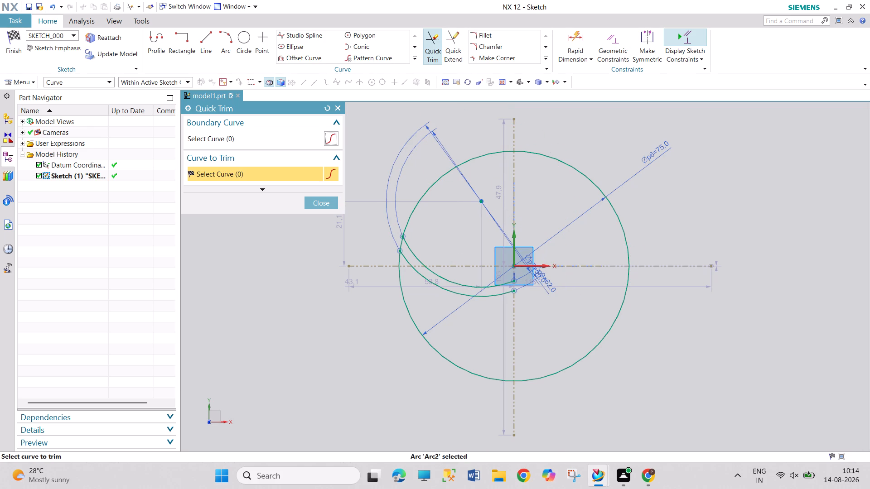
key("Escape")
key("Escape")
key("Escape")
key("Escape")
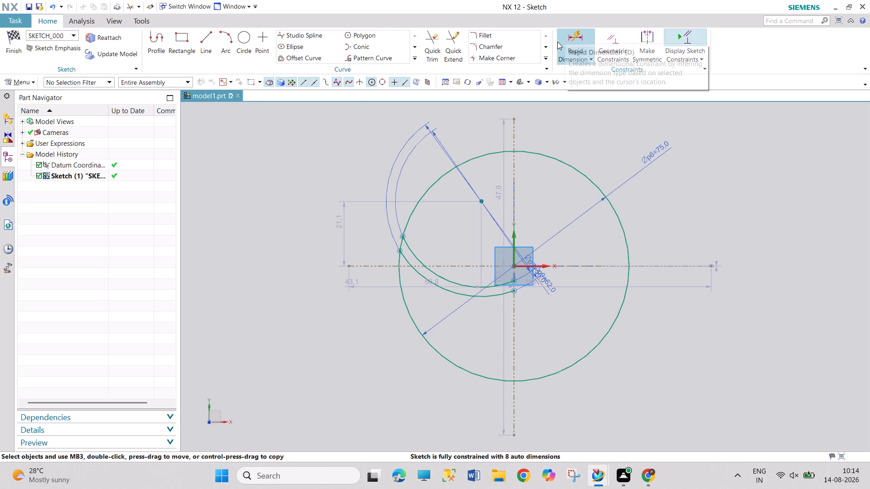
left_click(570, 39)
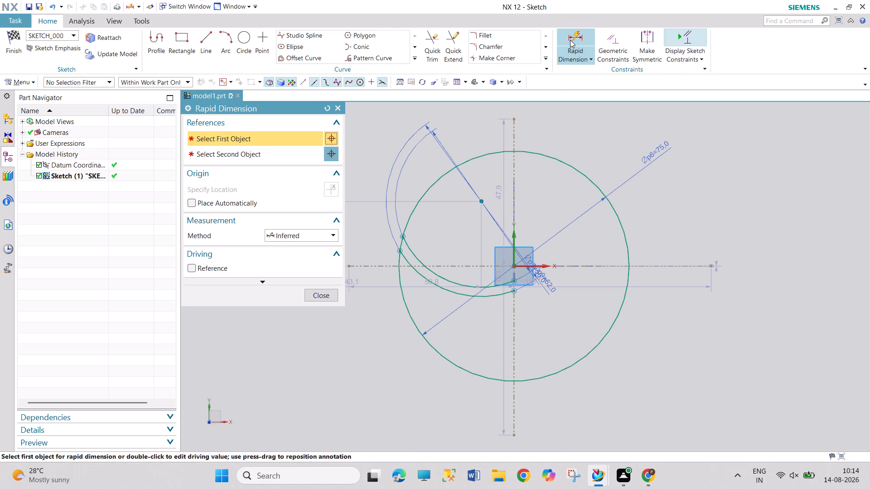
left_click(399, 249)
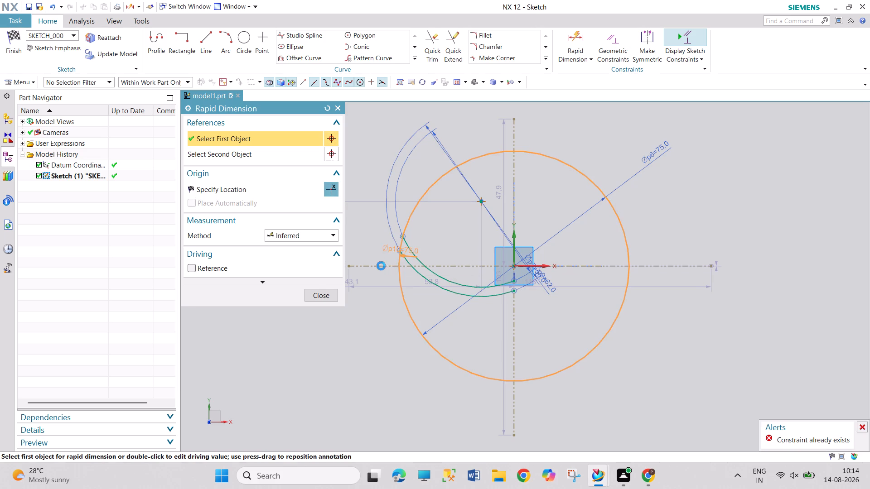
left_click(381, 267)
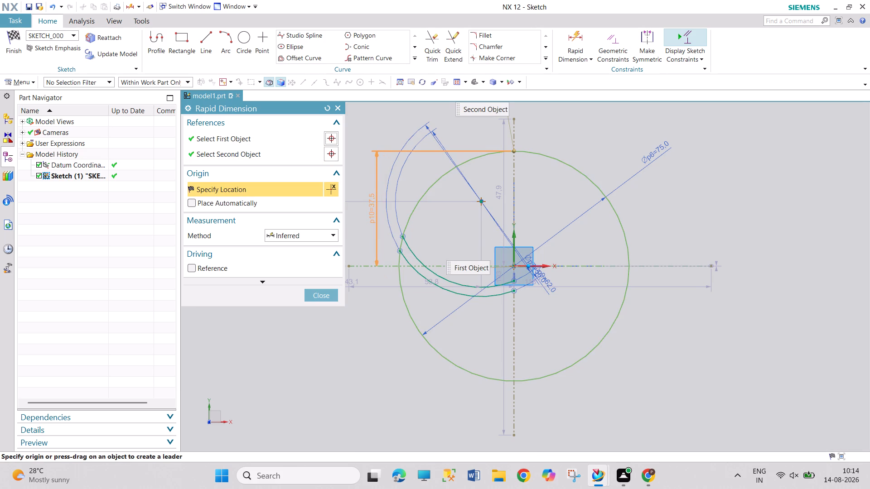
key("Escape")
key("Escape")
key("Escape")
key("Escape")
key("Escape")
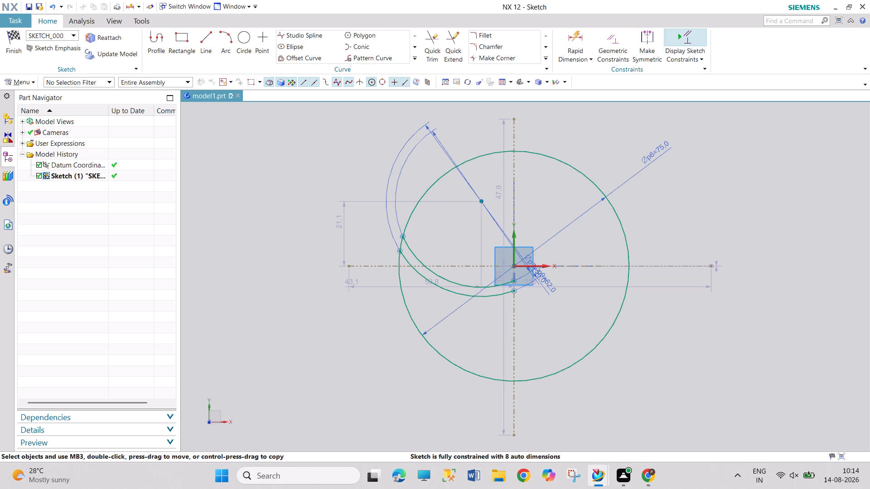
Move the 43.1 and 53.8 horizontal dimensions down, clear of the arcs and the horizontal reference line.
left_click_drag(350, 281, 358, 346)
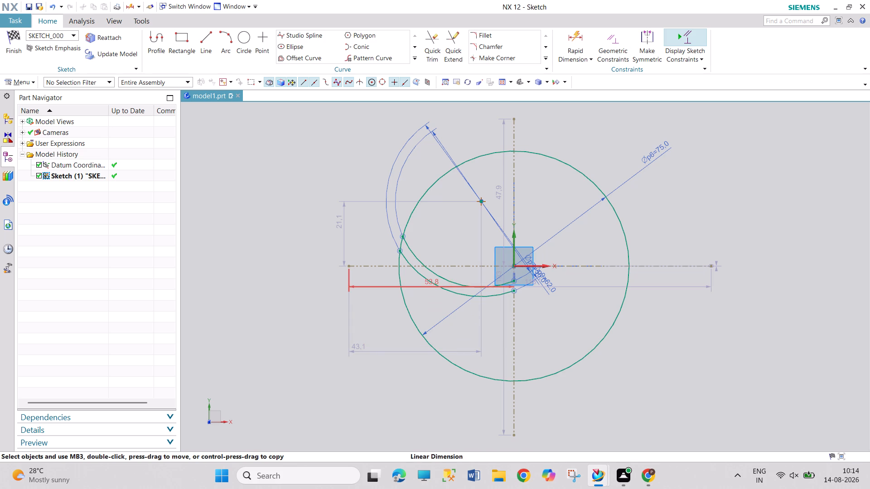
left_click_drag(425, 282, 419, 333)
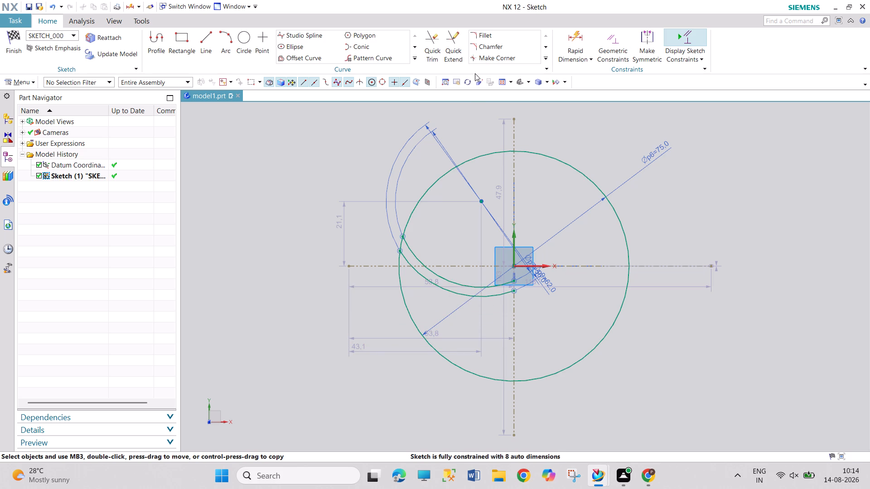
Dimension the vertical distance from the outer arc's start point on the 75 mm circle to the horizontal reference line, placing it outside the circle.
left_click(578, 31)
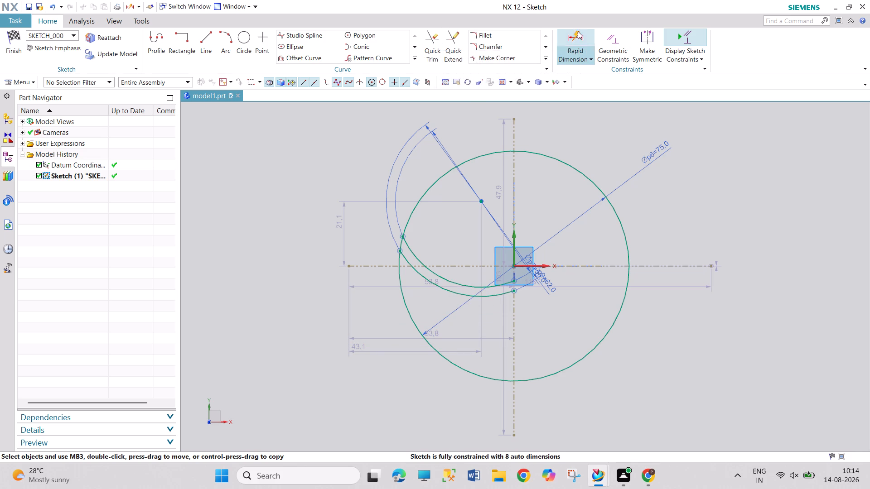
left_click(403, 254)
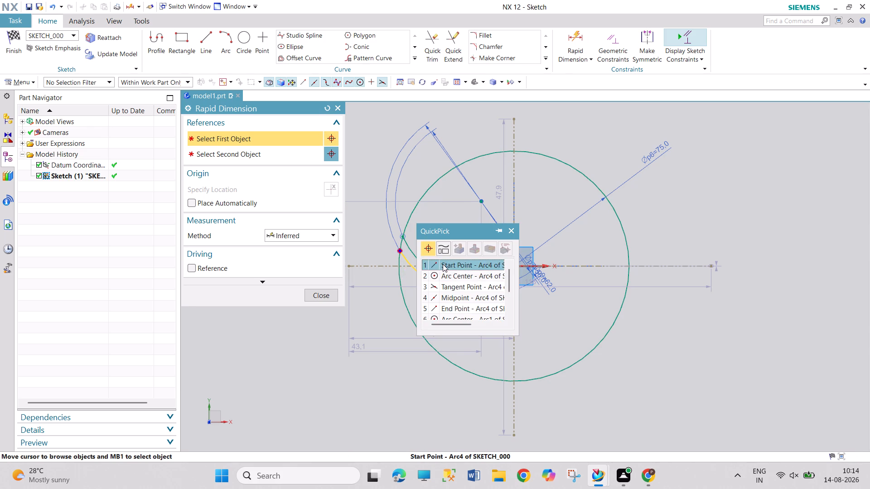
left_click(443, 264)
left_click(387, 266)
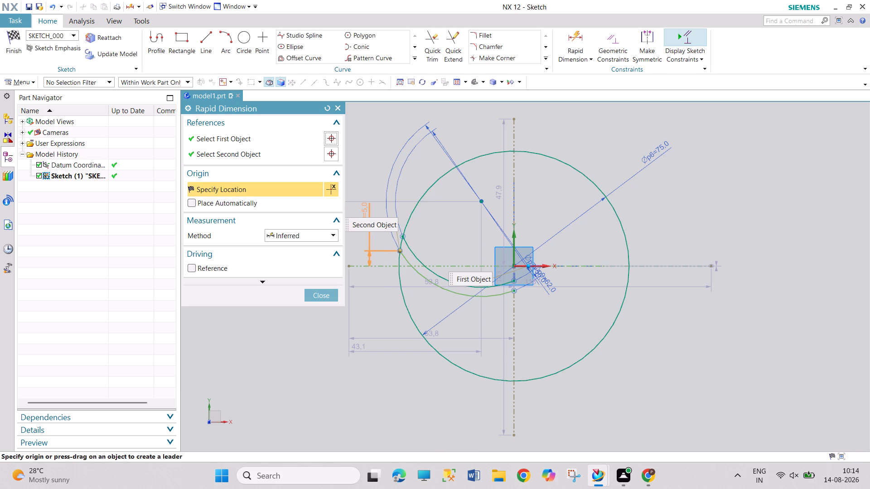
left_click(364, 216)
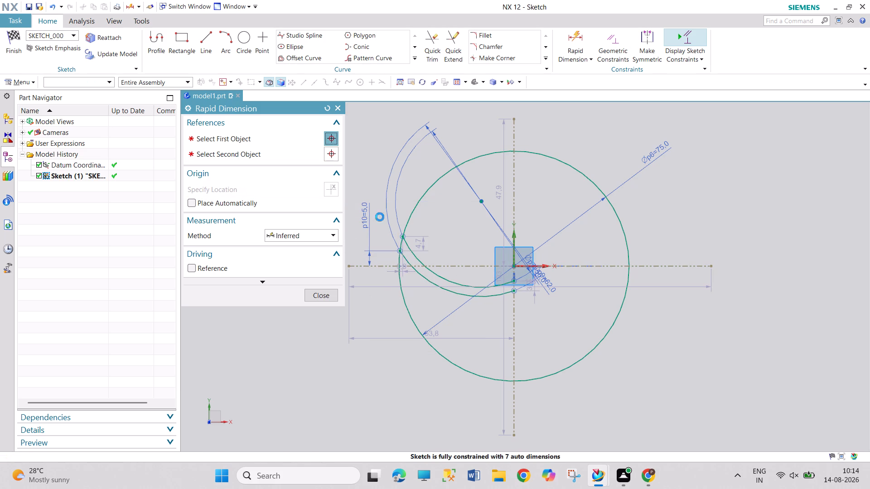
Set the vertical dimension from the outer arc's start point to the horizontal reference line to 3 mm.
key("3")
key("Return")
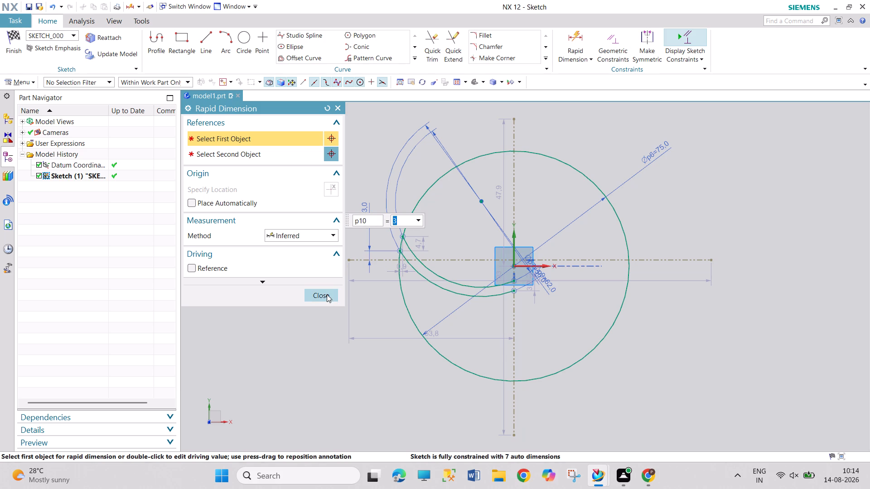
left_click_drag(327, 293, 326, 289)
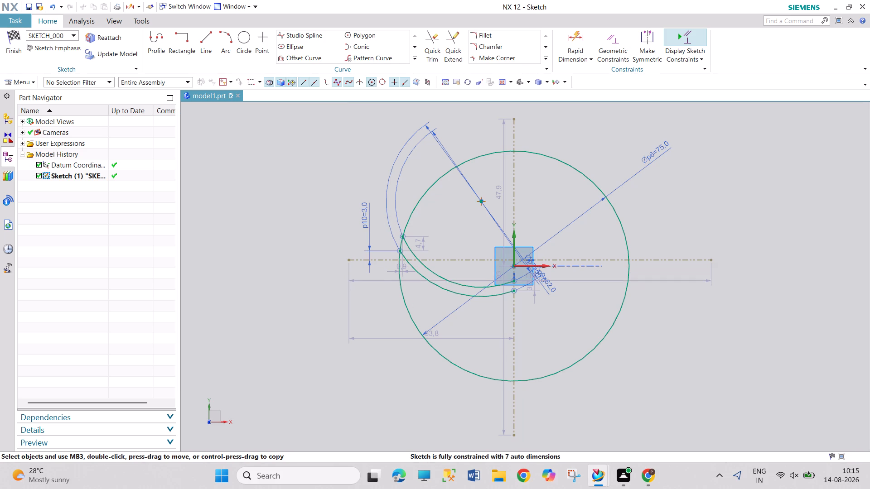
Move the vertical dimension between the arc ends outside the circle, and the horizontal reference line's length dimension below the circle.
left_click_drag(531, 290, 538, 308)
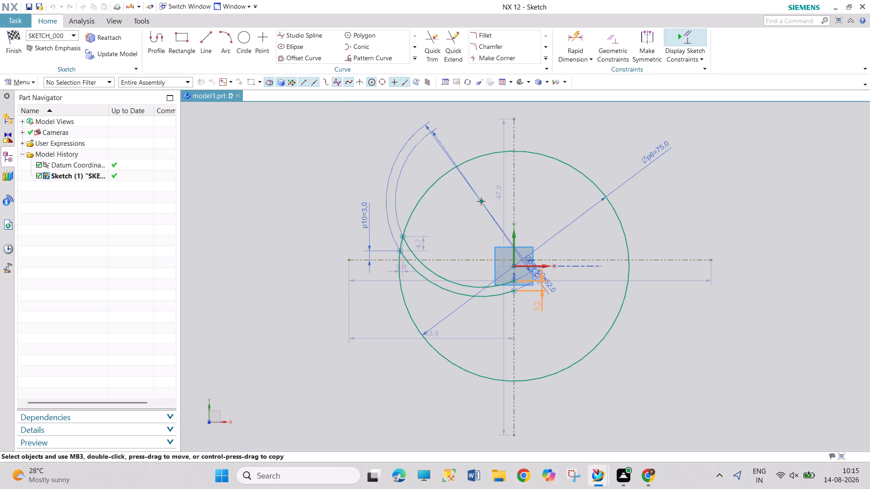
left_click_drag(538, 308, 800, 339)
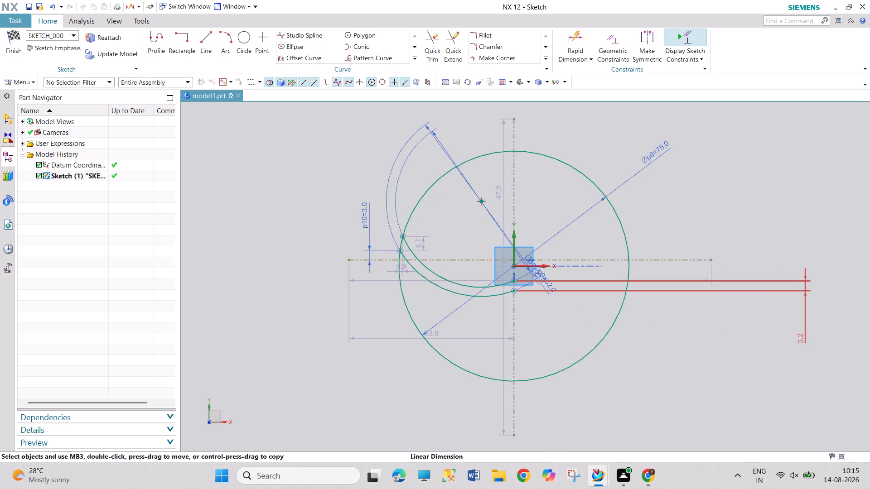
left_click_drag(531, 278, 549, 278)
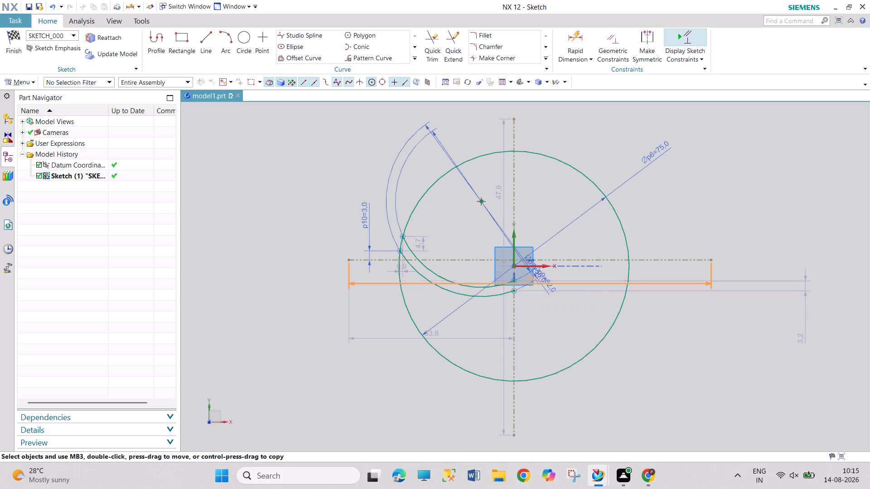
left_click_drag(549, 278, 565, 399)
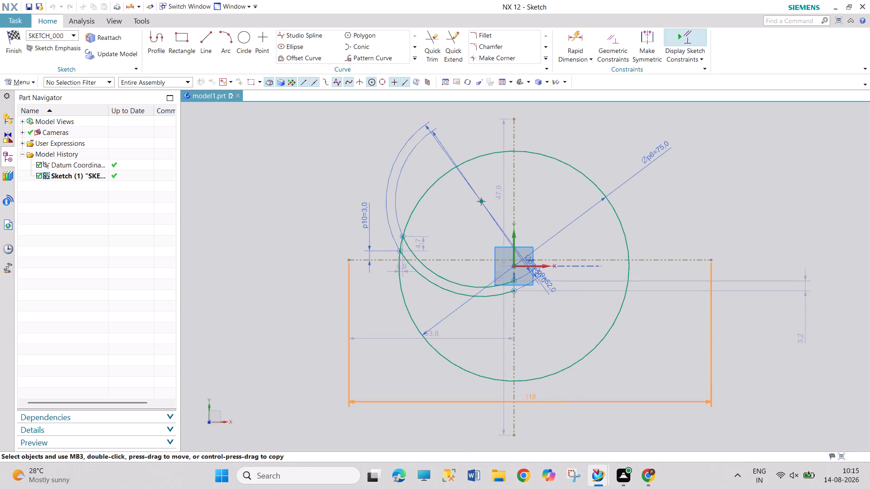
left_click_drag(565, 399, 562, 413)
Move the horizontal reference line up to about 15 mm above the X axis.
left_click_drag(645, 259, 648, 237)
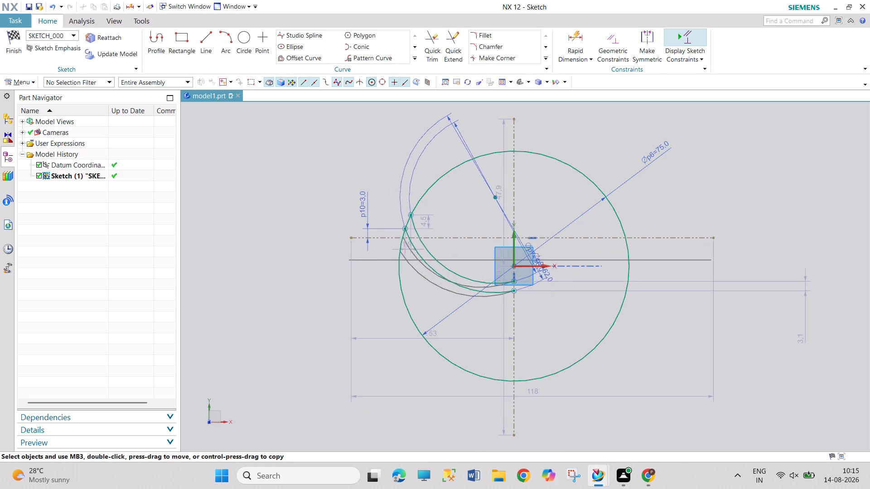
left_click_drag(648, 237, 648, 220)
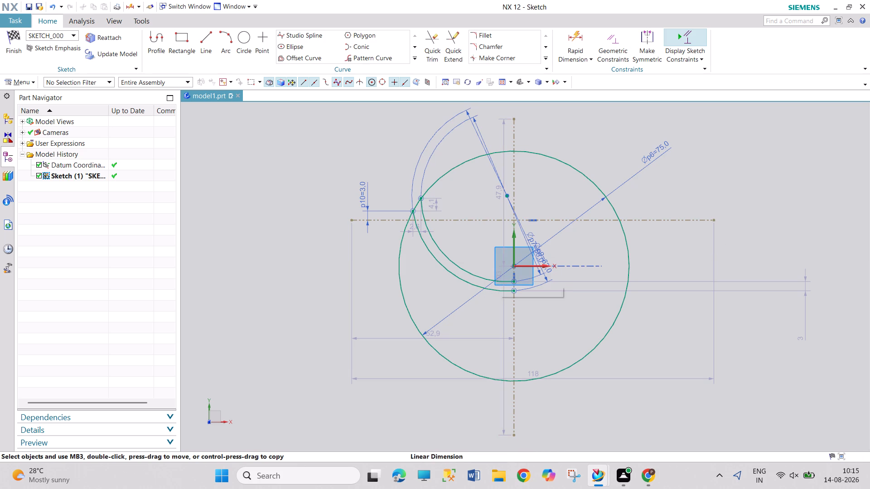
Dimension the vertical distance between the horizontal reference line and the X axis, setting it to 0 mm.
left_click(572, 38)
left_click(649, 218)
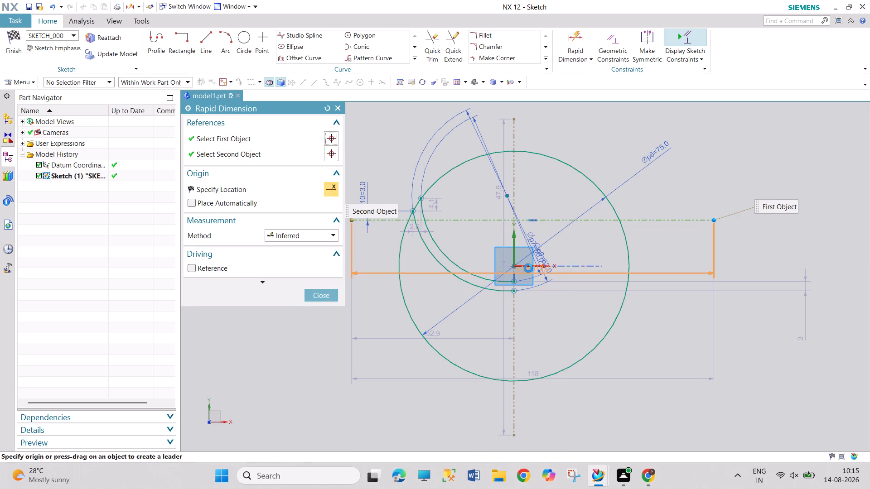
left_click(529, 265)
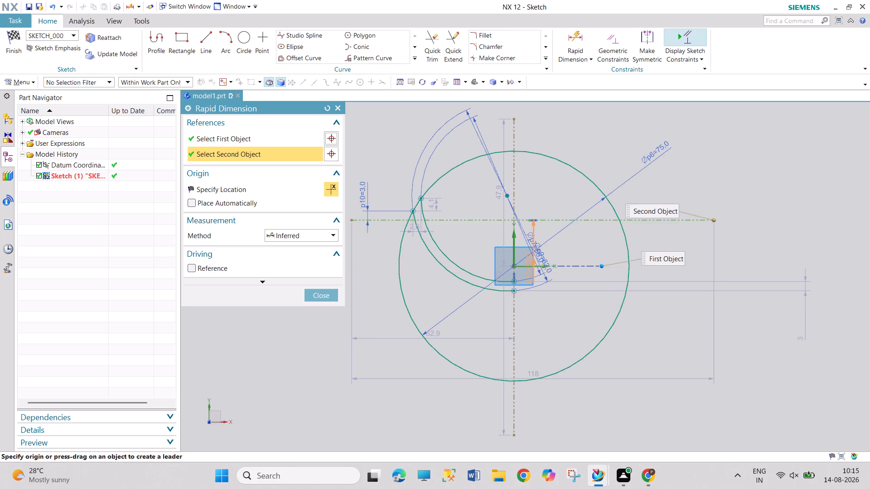
left_click(802, 240)
key("0")
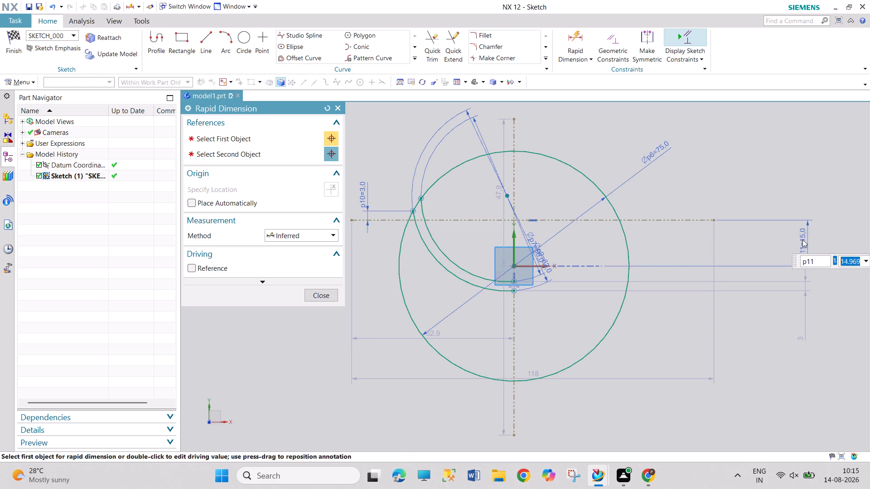
key("Return")
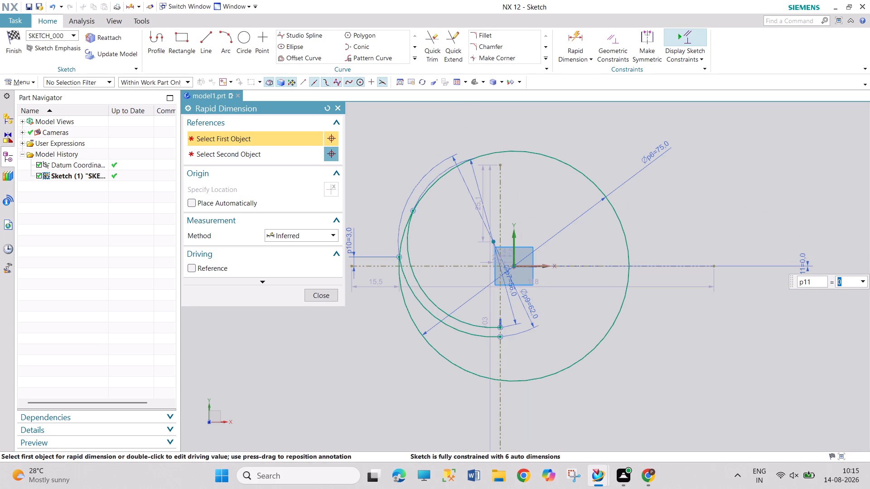
key("Escape")
key("Escape")
key("Escape")
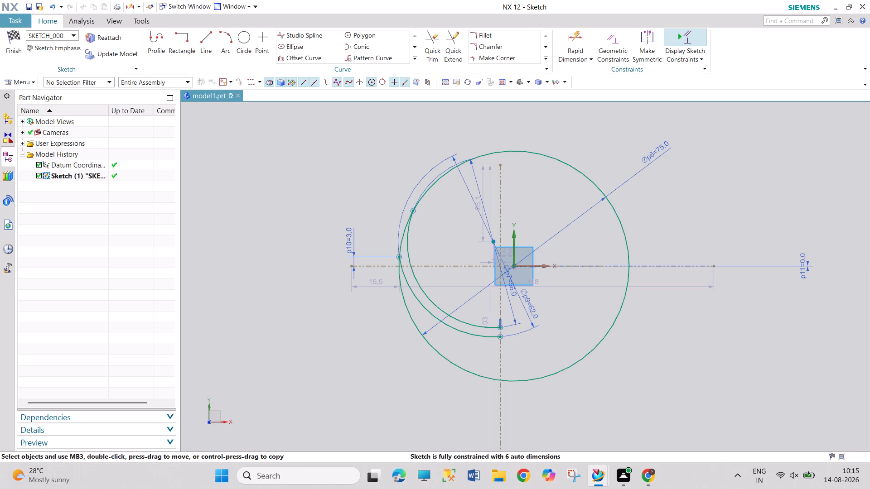
Shift the 56 mm and 62 mm arcs and their shared centre up and left, with both arcs still ending on the vertical reference line.
left_click_drag(407, 238, 406, 220)
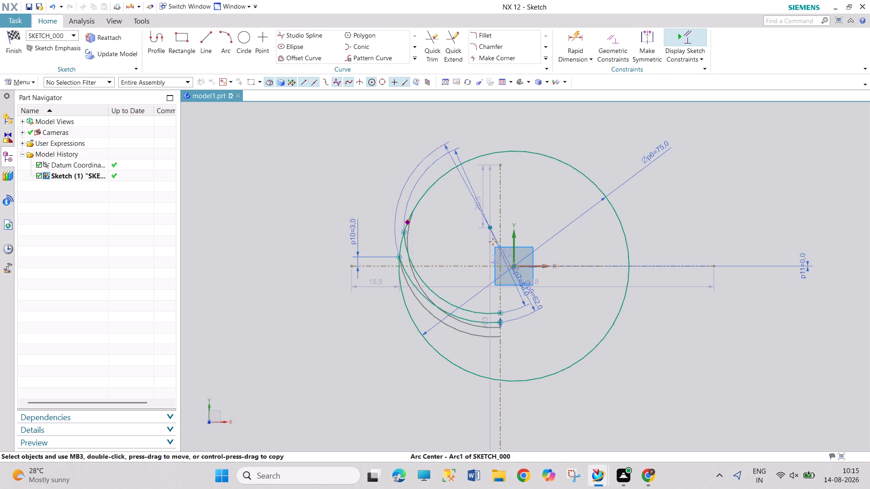
left_click_drag(406, 220, 434, 177)
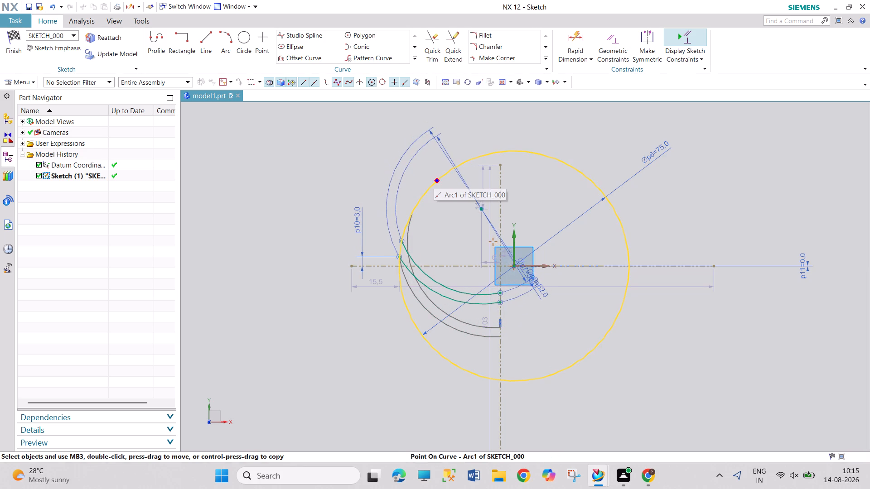
left_click_drag(434, 177, 427, 168)
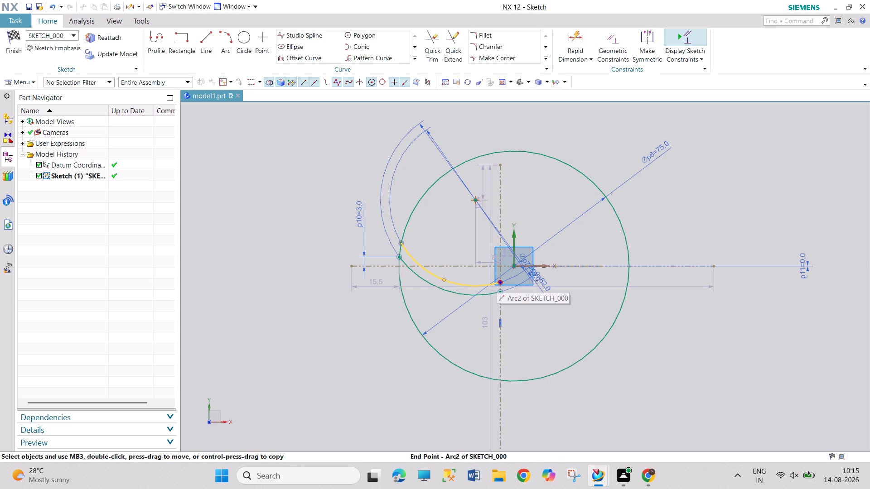
Draw a 38 mm diameter circle centred on the sketch origin.
left_click(241, 38)
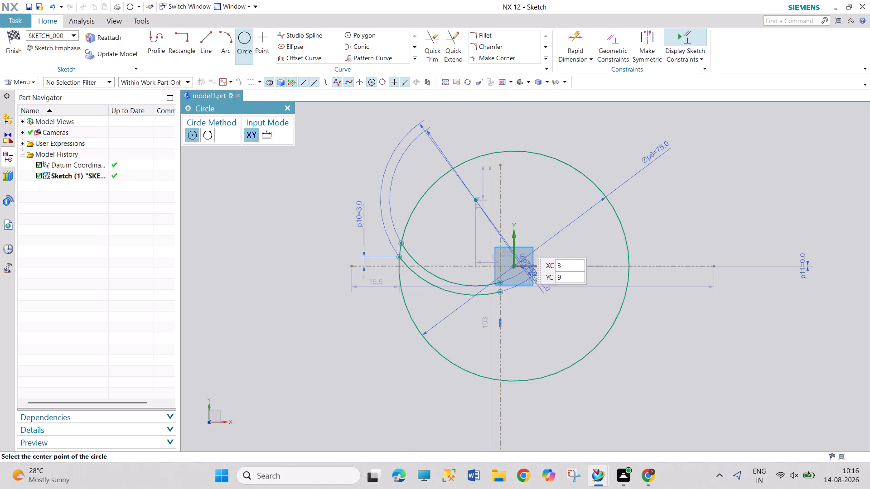
left_click(516, 265)
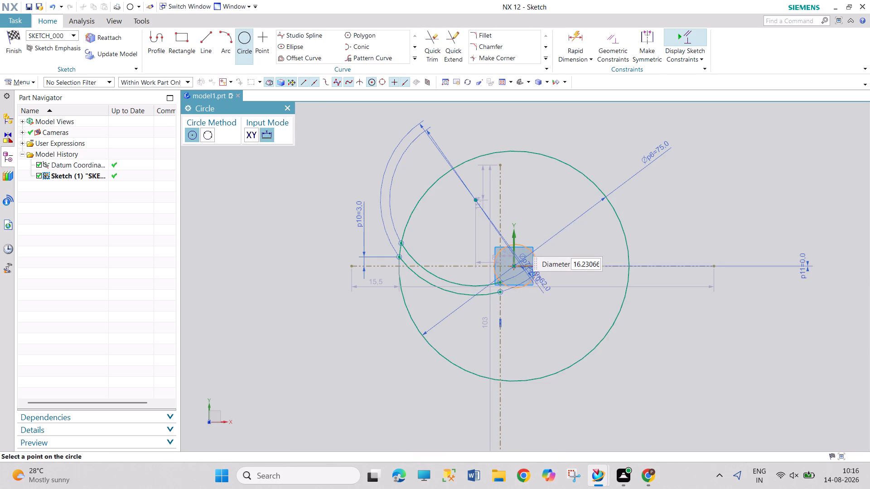
type("38")
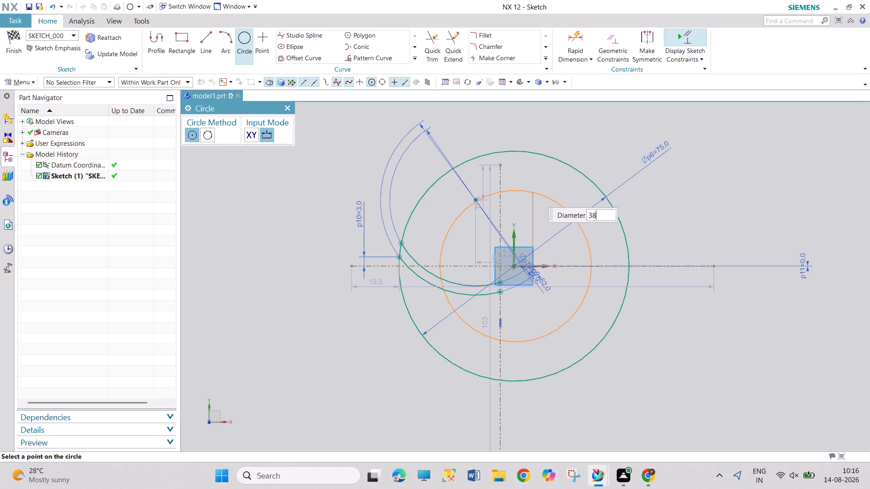
key("Return")
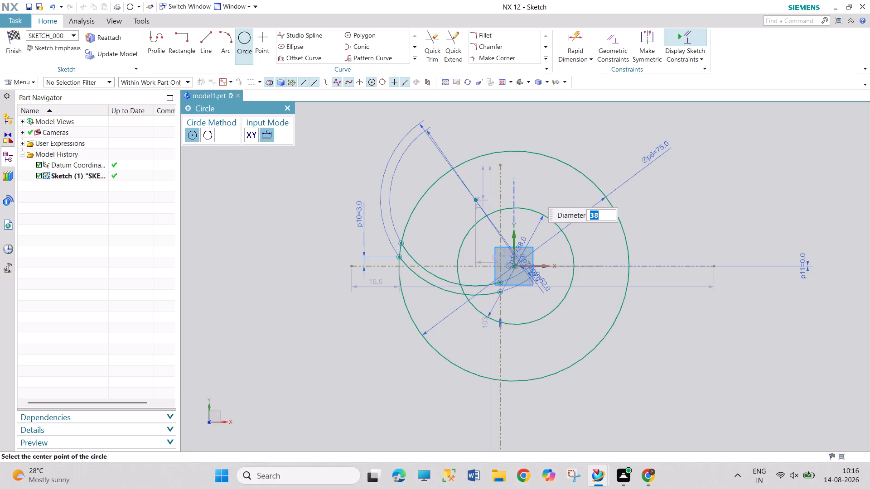
Trim the 38 mm circle to the short arc between the two curved arcs, and trim both arcs where they extend inside it.
left_click(435, 39)
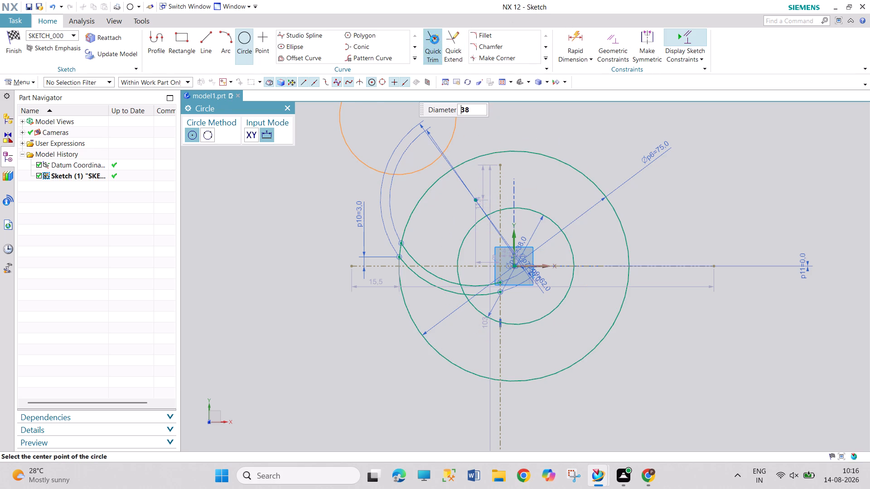
left_click(468, 230)
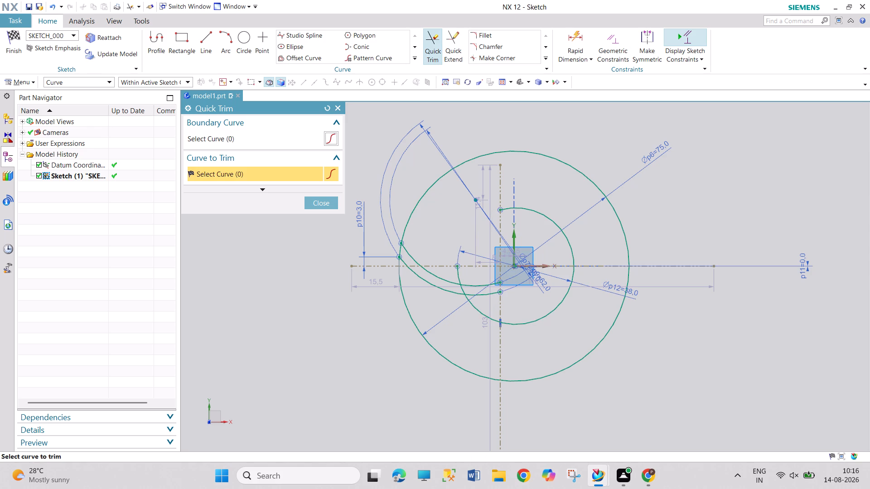
left_click(505, 211)
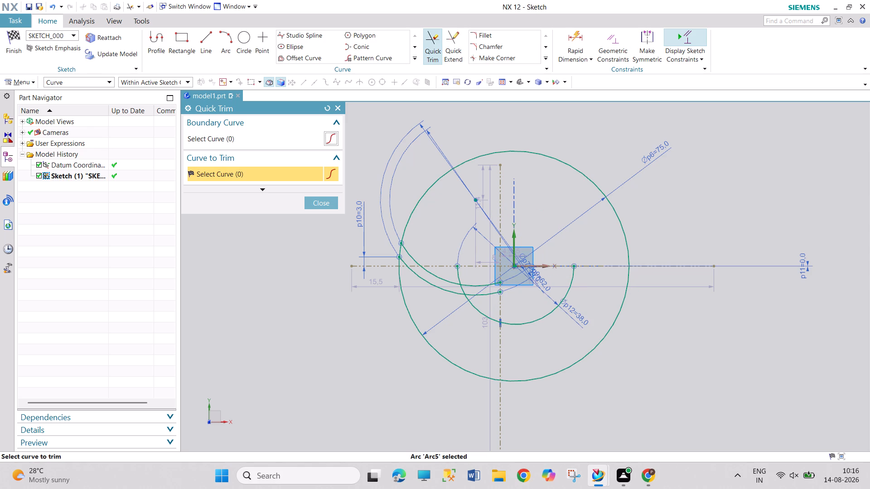
left_click(572, 286)
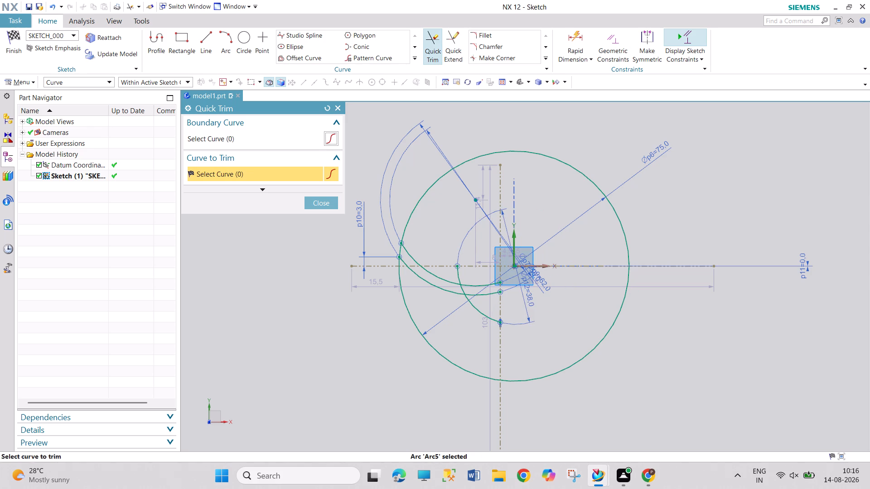
left_click(486, 315)
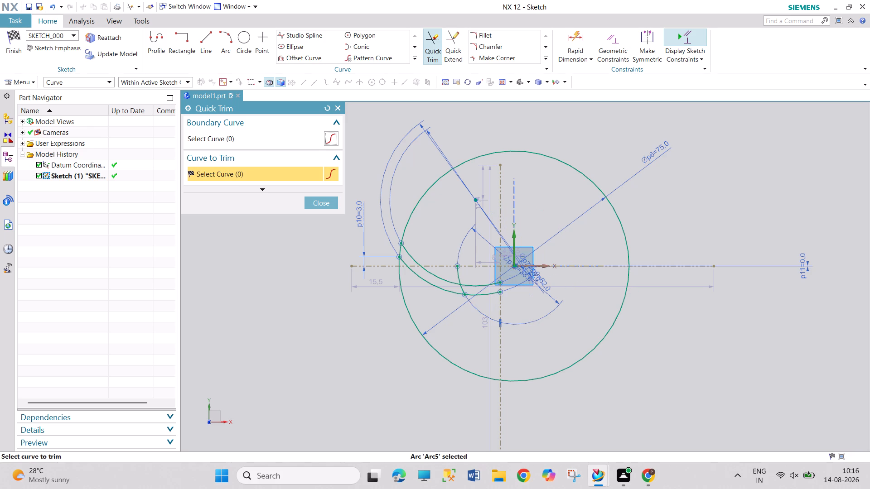
left_click(482, 298)
left_click(478, 290)
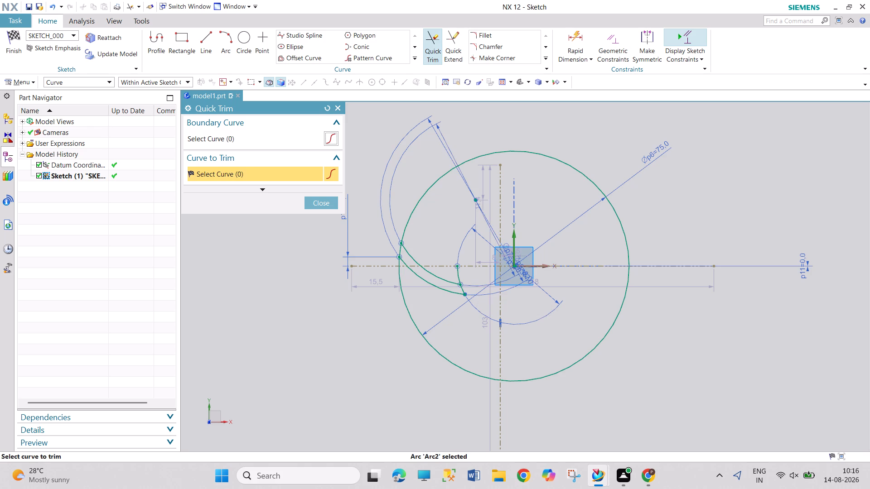
left_click(458, 276)
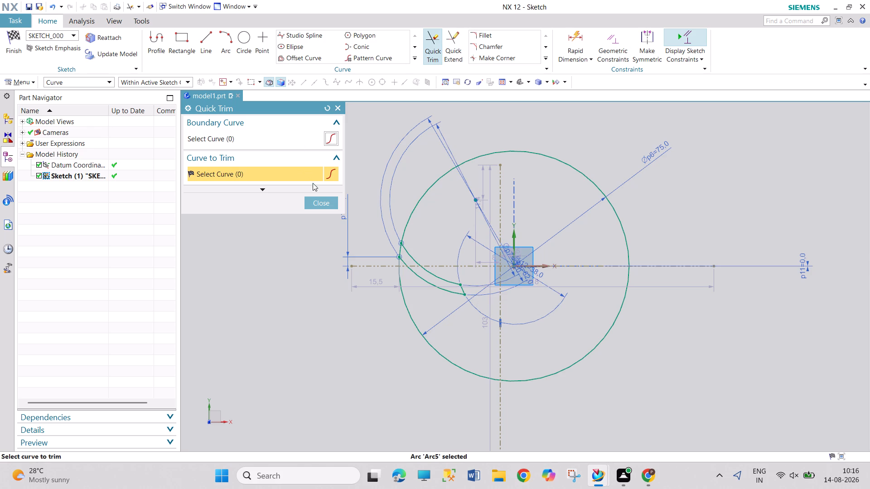
left_click(316, 196)
left_click(317, 201)
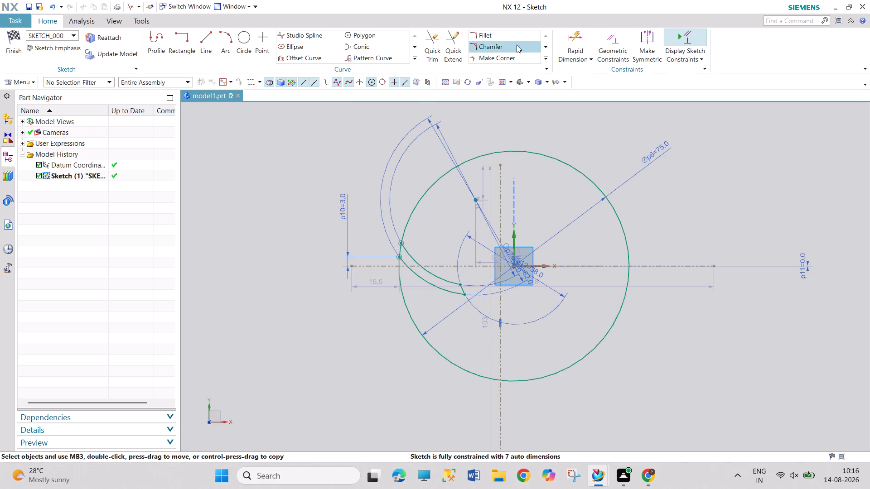
Dimension the vertical distance from the 56 mm arc's inner endpoint to the horizontal reference line as 3 mm.
left_click(577, 34)
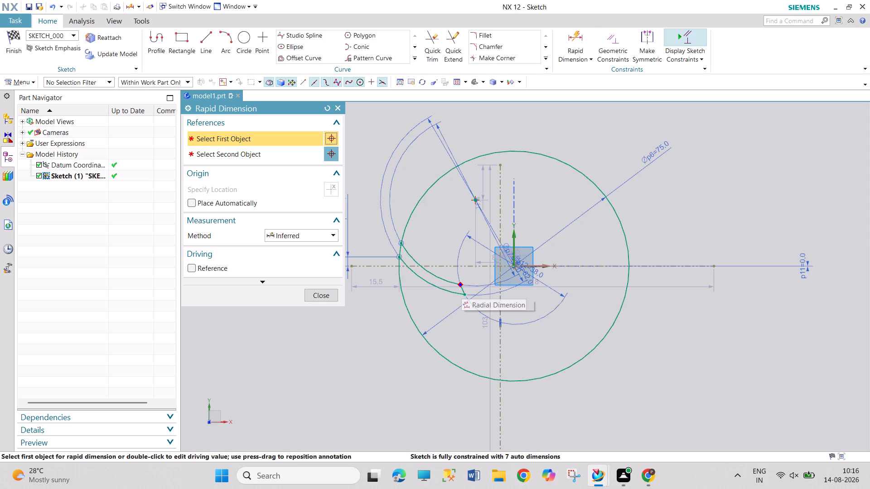
left_click(459, 284)
left_click(461, 267)
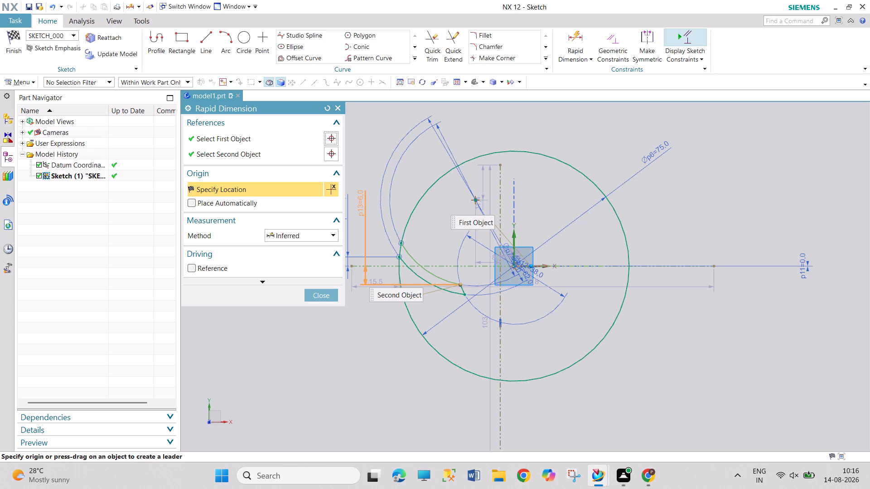
left_click(360, 203)
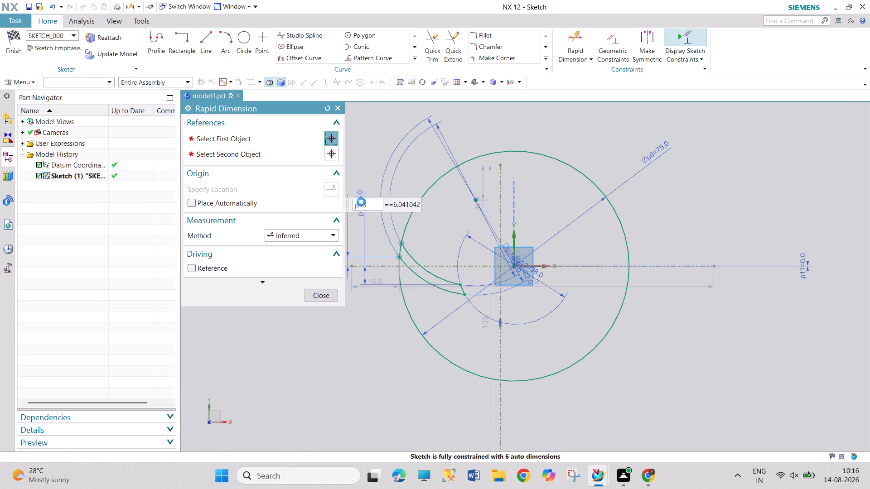
key("3")
key("Return")
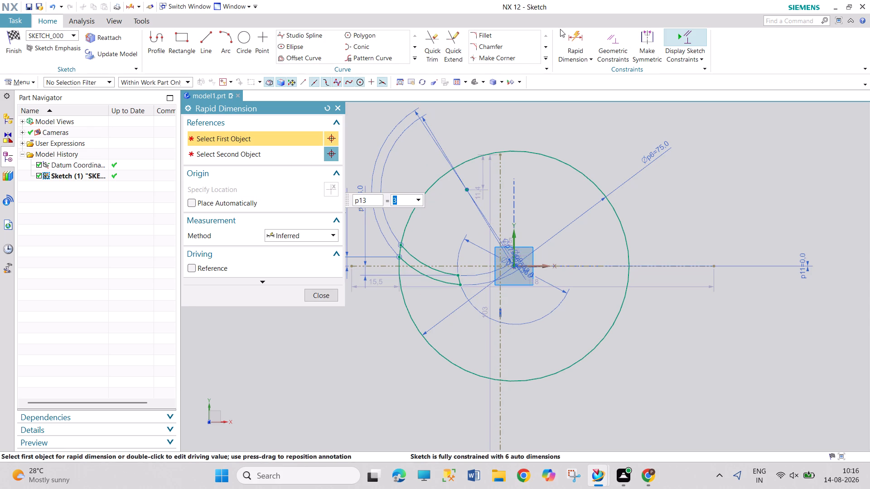
left_click(328, 294)
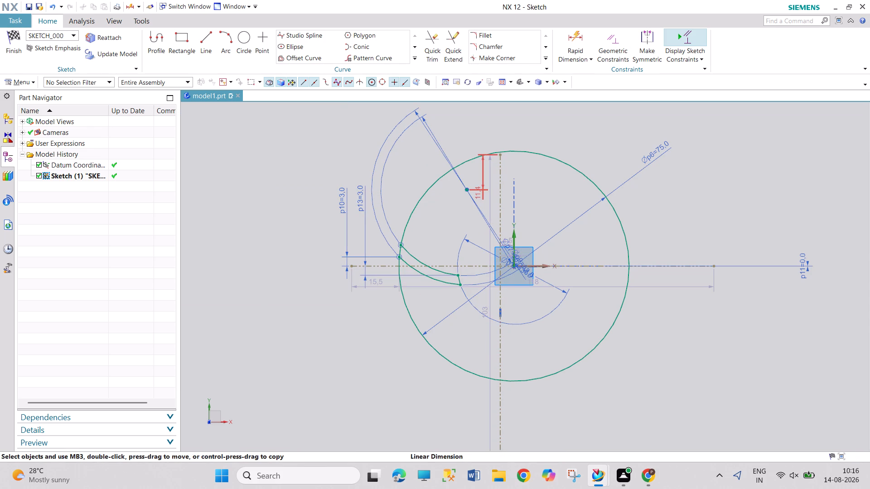
Move the 11.4 vertical dimension above the 75 mm circle and the 15.5 horizontal dimension down, clear of the arcs.
left_click_drag(476, 184, 515, 119)
left_click_drag(534, 118, 549, 120)
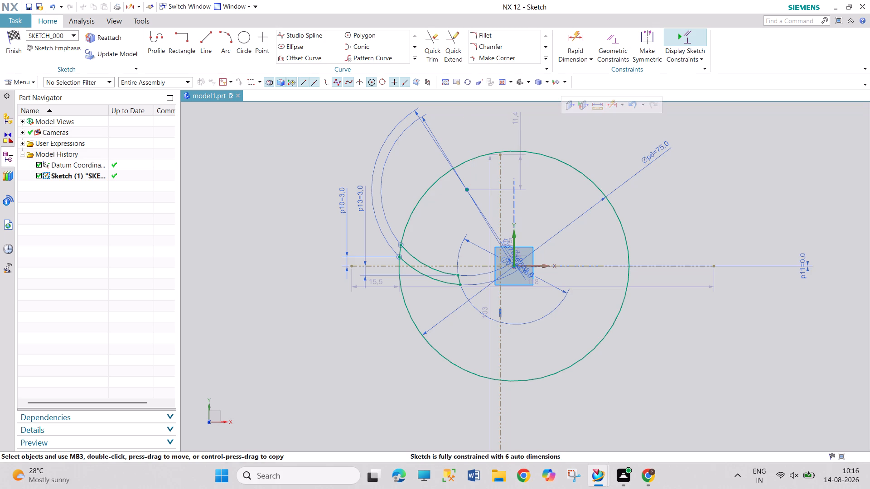
left_click_drag(381, 283, 382, 326)
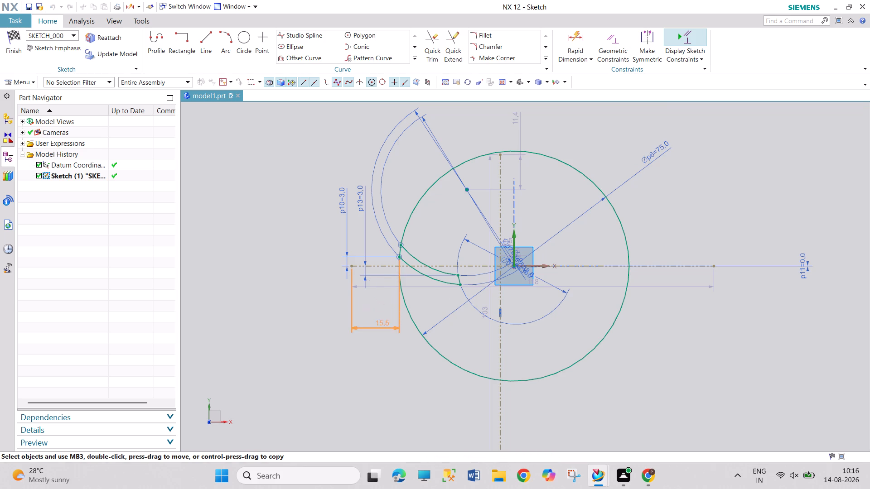
Reposition the 15.5 dimension lower, the 56 mm diameter dimension up beyond the 75 mm circle, and the 103 vertical dimension outside the circle.
left_click_drag(382, 326, 378, 354)
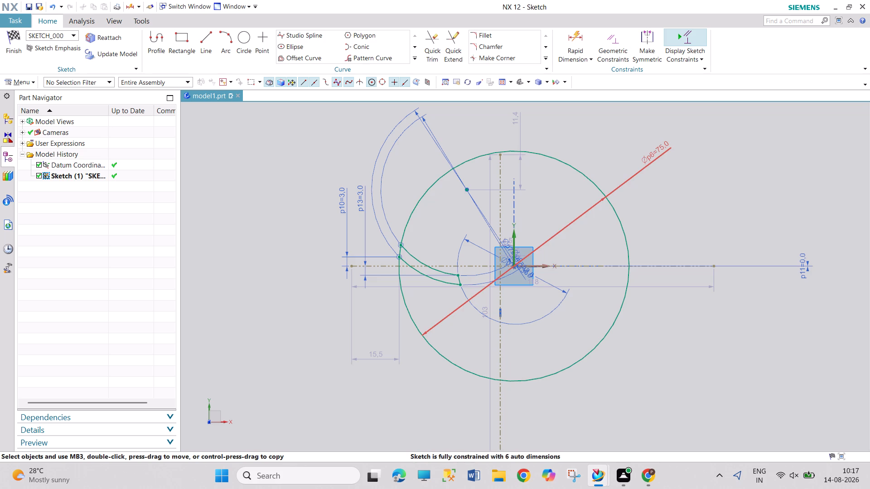
left_click_drag(434, 129, 498, 122)
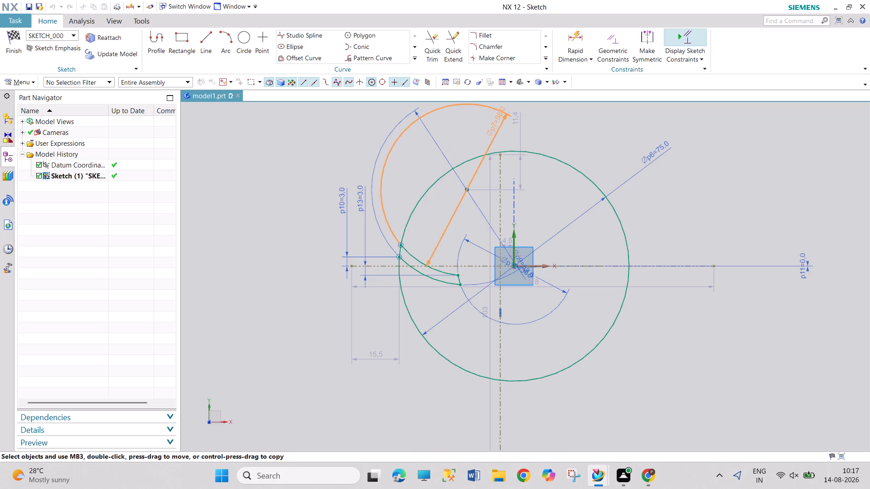
left_click_drag(498, 122, 558, 107)
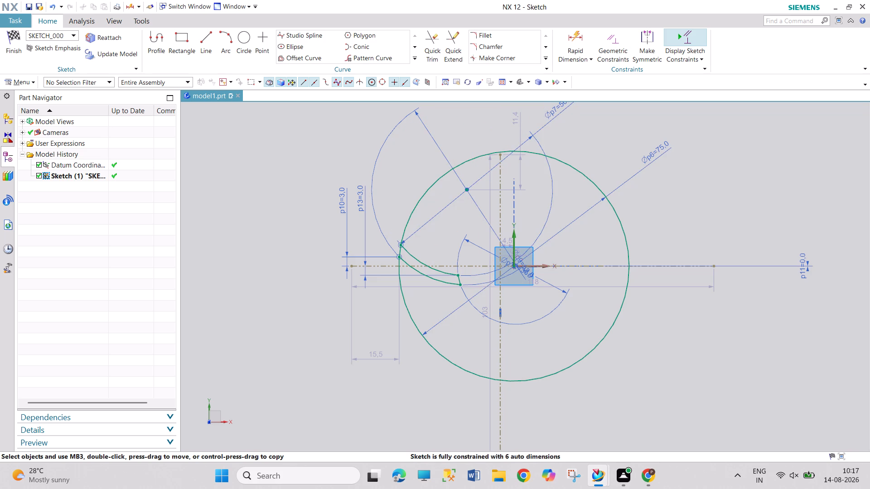
left_click_drag(480, 307, 502, 317)
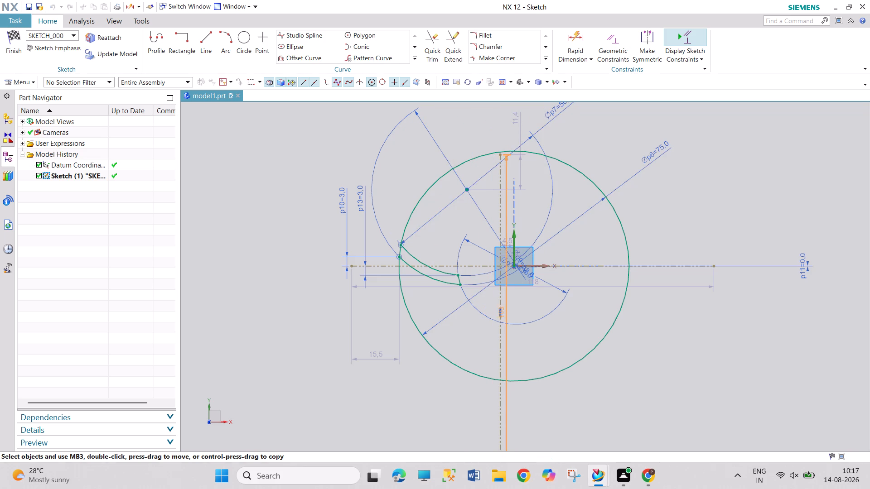
left_click_drag(502, 317, 735, 316)
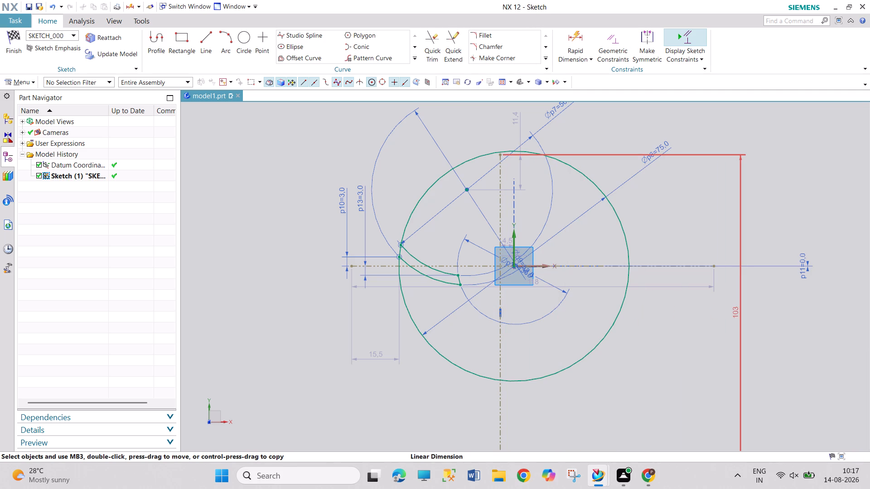
left_click_drag(739, 318, 672, 324)
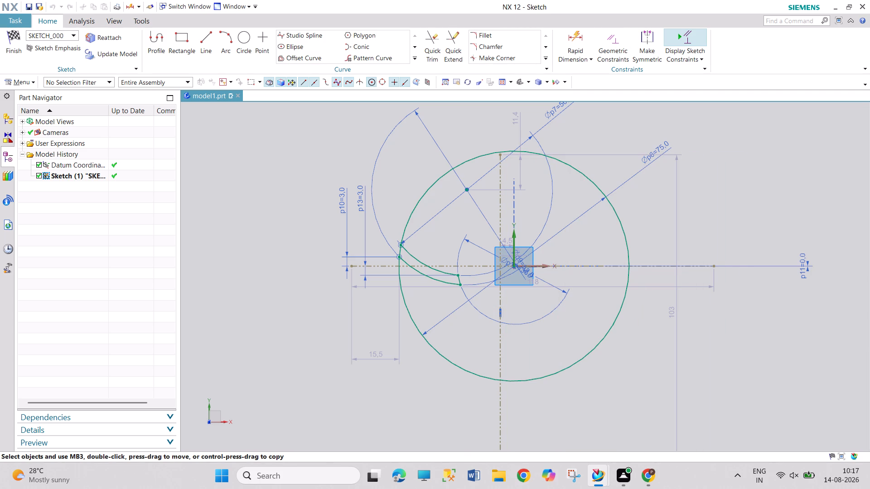
Dimension the vertical reference line's horizontal distance from the sketch Y axis as 0 mm.
left_click(579, 38)
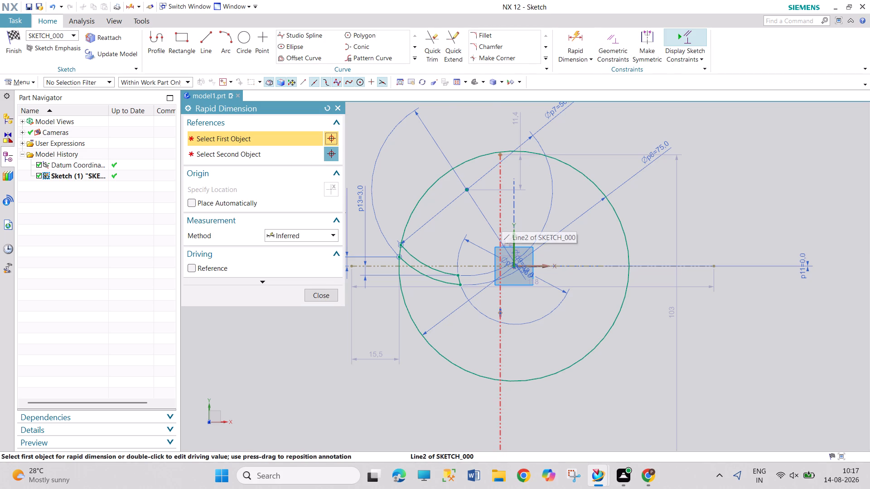
left_click(499, 204)
left_click_drag(511, 241, 515, 236)
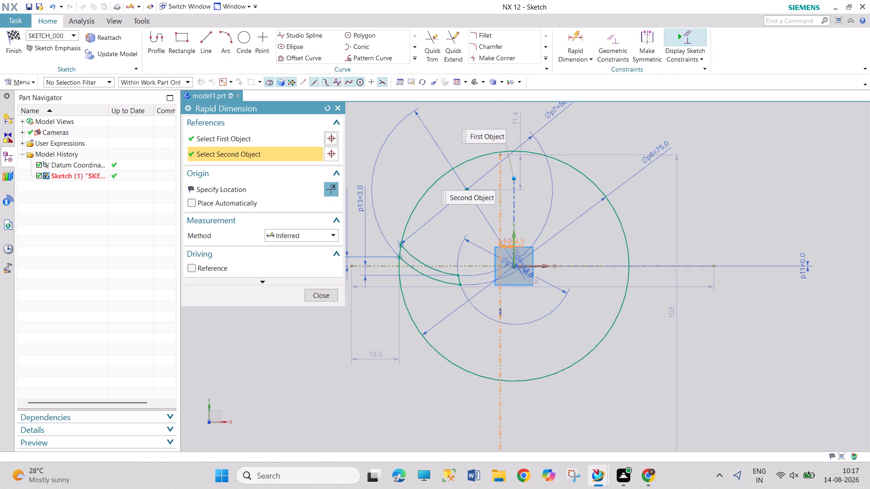
left_click(570, 192)
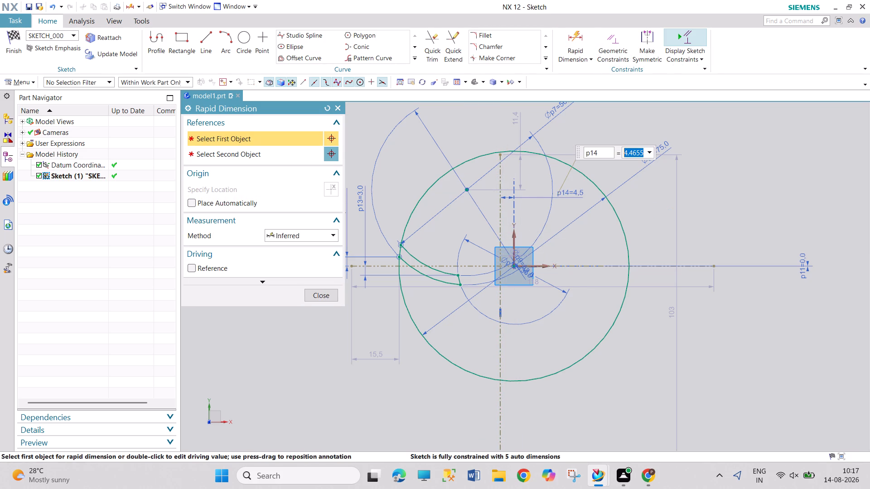
key("0")
key("Return")
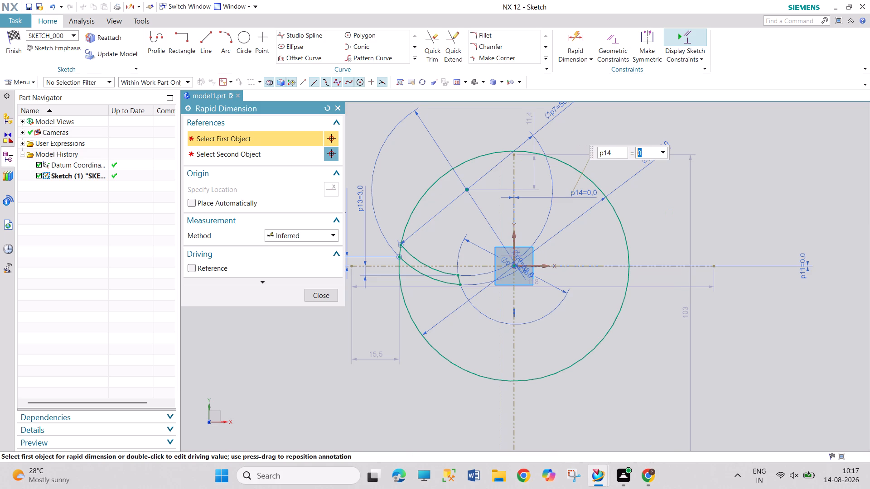
left_click(319, 295)
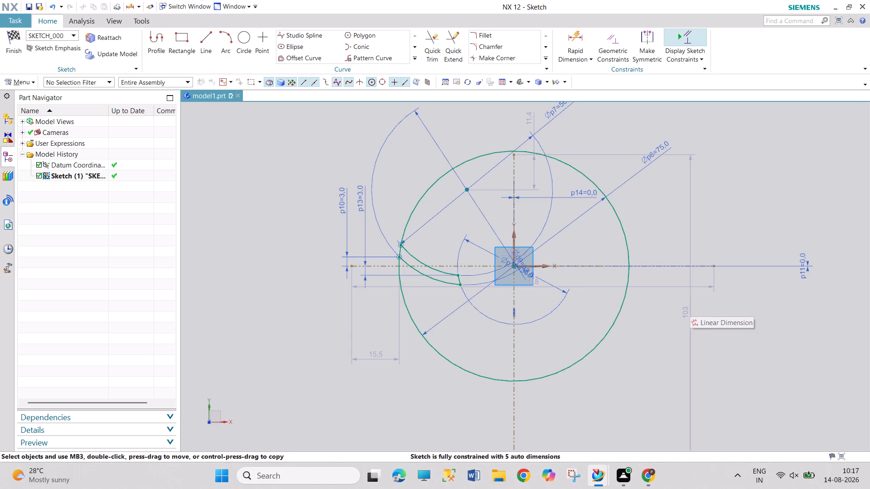
Move the 118 and 15.5 horizontal dimensions below the 75 mm circle and shift the 103 and 11.4 vertical dimensions further outward.
left_click_drag(633, 285, 634, 295)
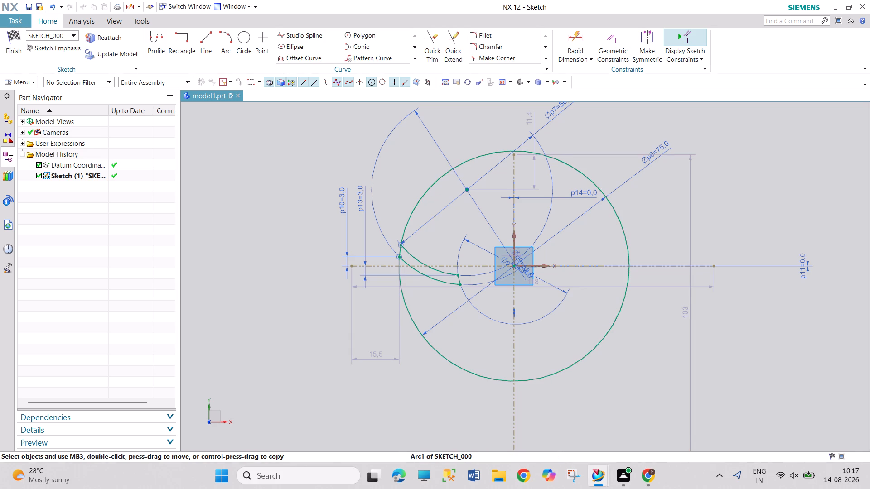
left_click_drag(634, 295, 633, 303)
left_click_drag(536, 283, 532, 413)
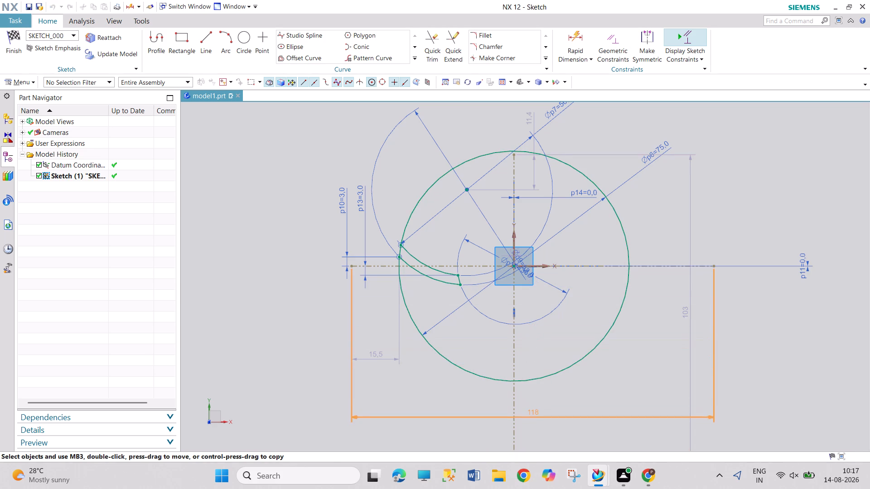
left_click_drag(532, 413, 530, 418)
left_click_drag(372, 354, 372, 386)
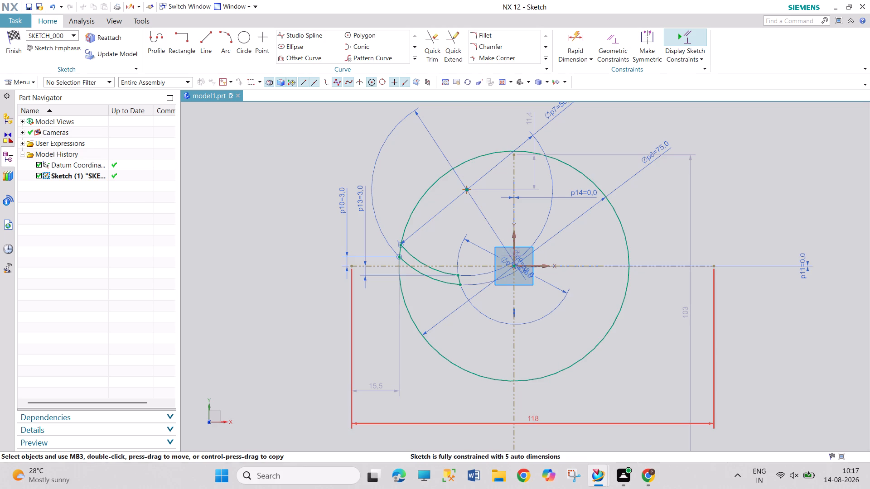
left_click_drag(686, 304, 752, 306)
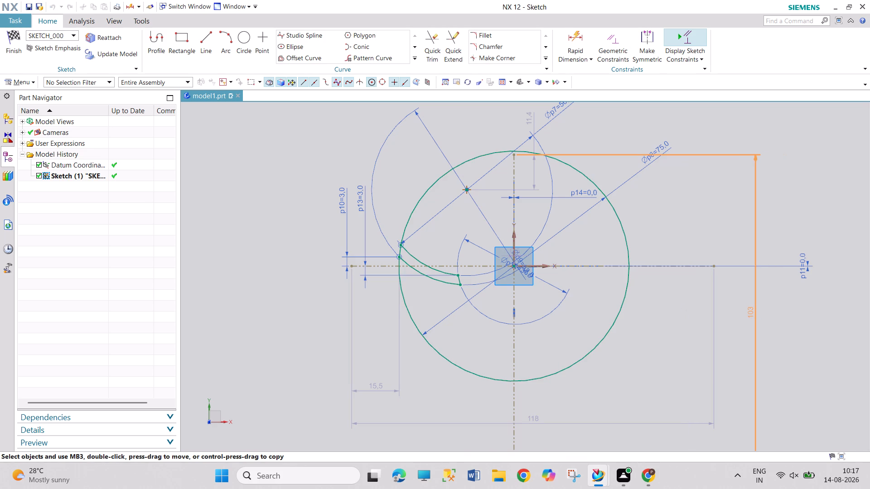
left_click_drag(752, 306, 751, 307)
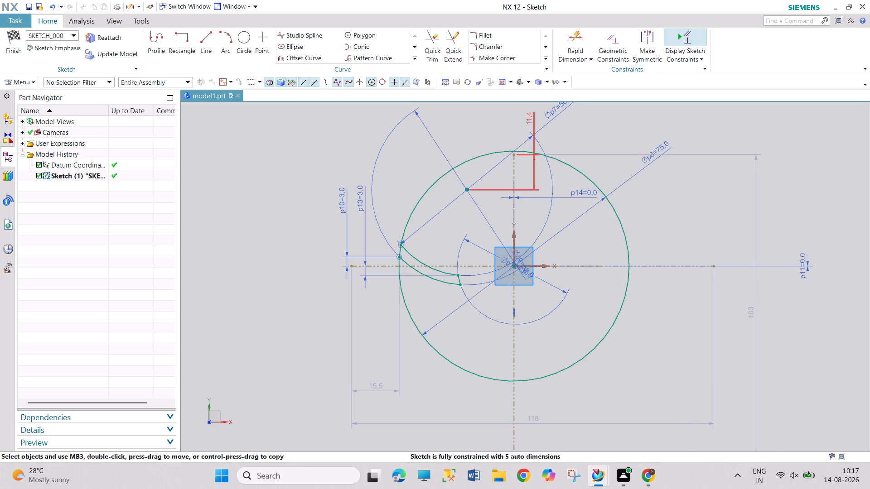
left_click_drag(526, 115, 580, 126)
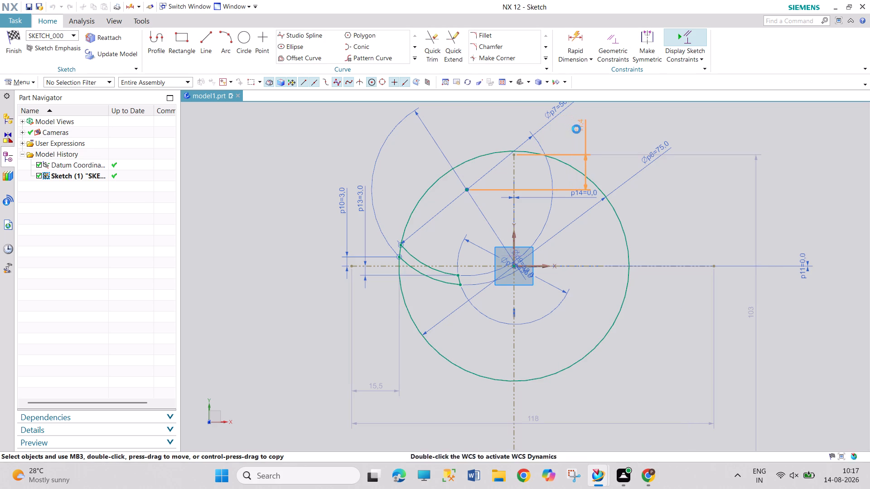
Stretch the vertical reference line's upper end above the 75 mm circle to about 114 mm long, and move its upper vertical dimension outward.
left_click_drag(512, 156, 513, 141)
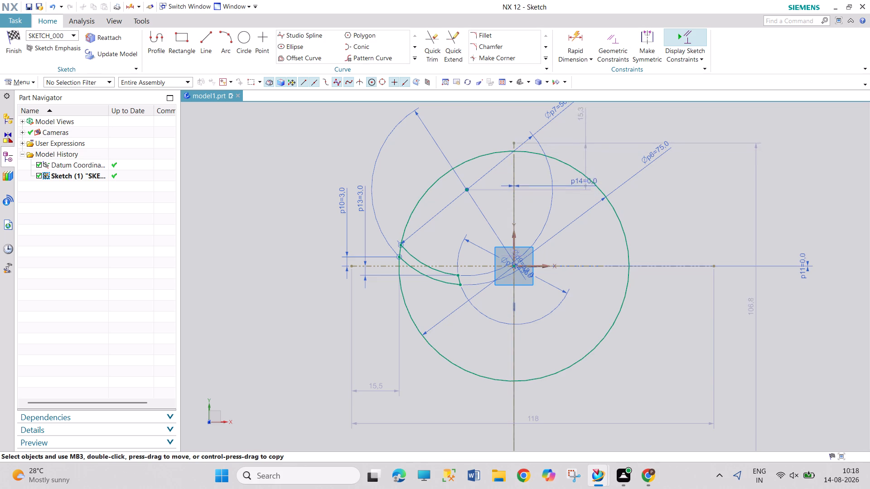
left_click_drag(513, 141, 512, 120)
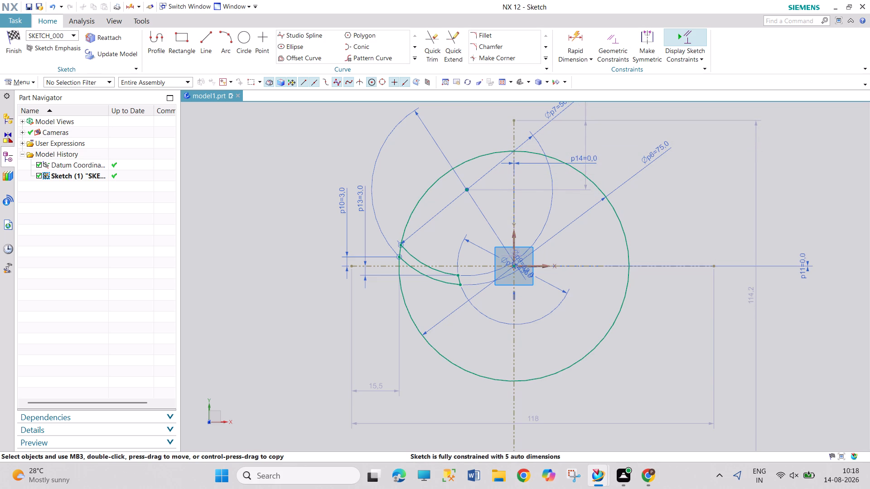
left_click_drag(585, 126, 619, 145)
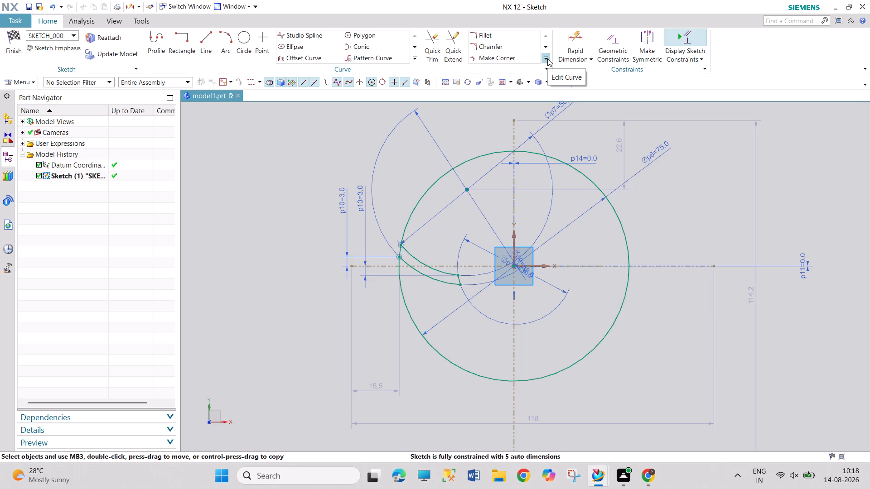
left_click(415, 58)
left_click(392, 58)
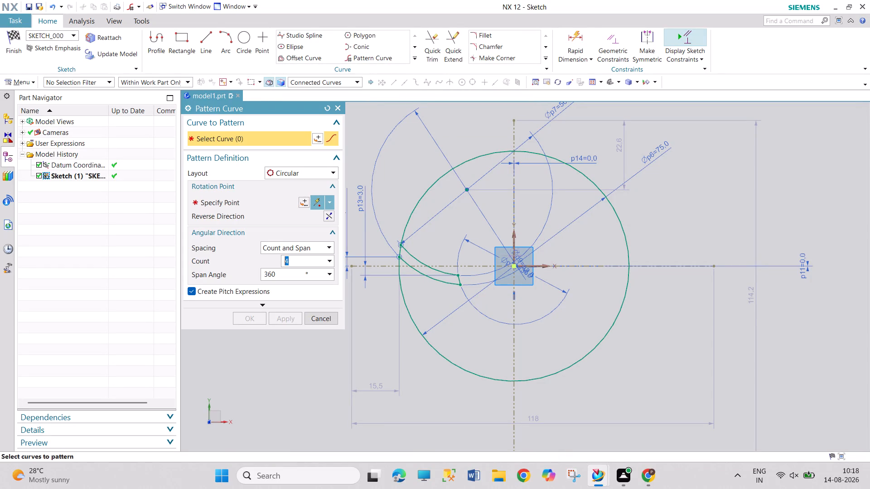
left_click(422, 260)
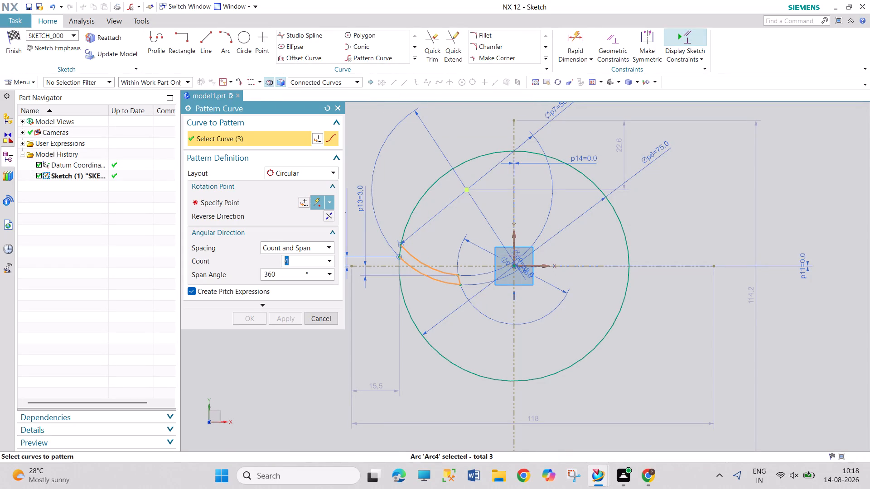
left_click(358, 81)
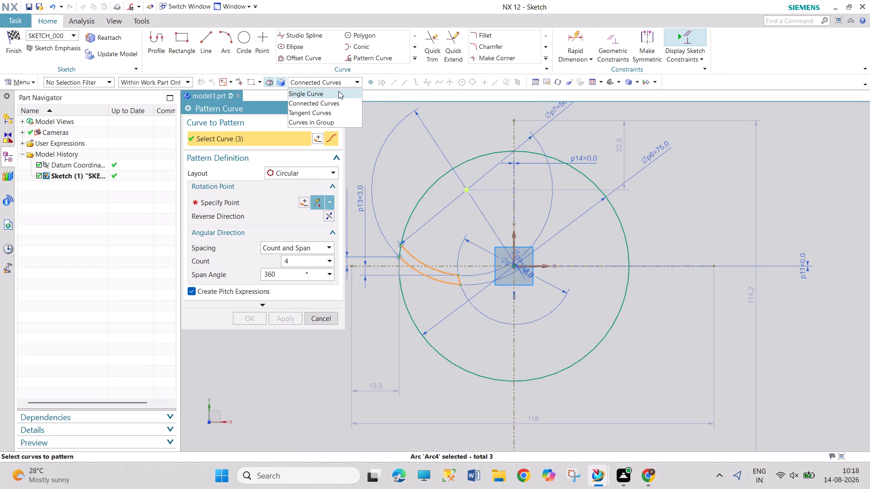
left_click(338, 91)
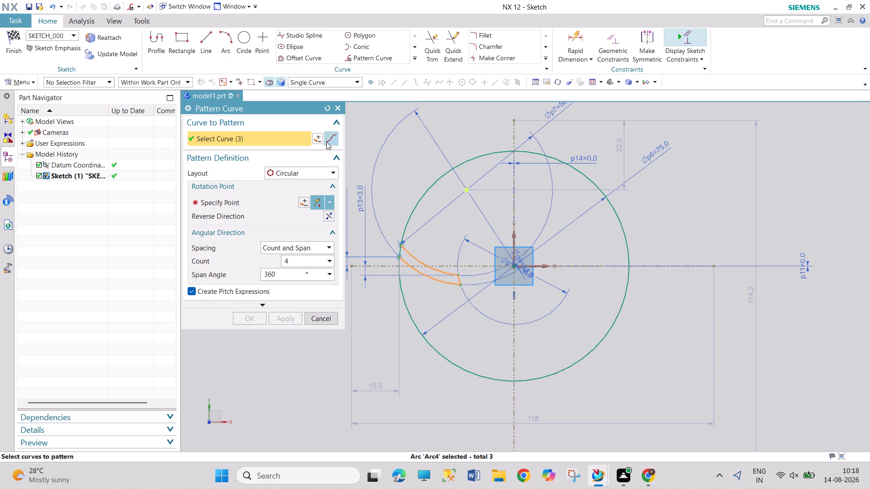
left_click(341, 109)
Pattern the blade's two curved arcs and short inner arc circularly about the sketch origin with count 6 and span angle 360°, selecting single curves.
left_click(372, 58)
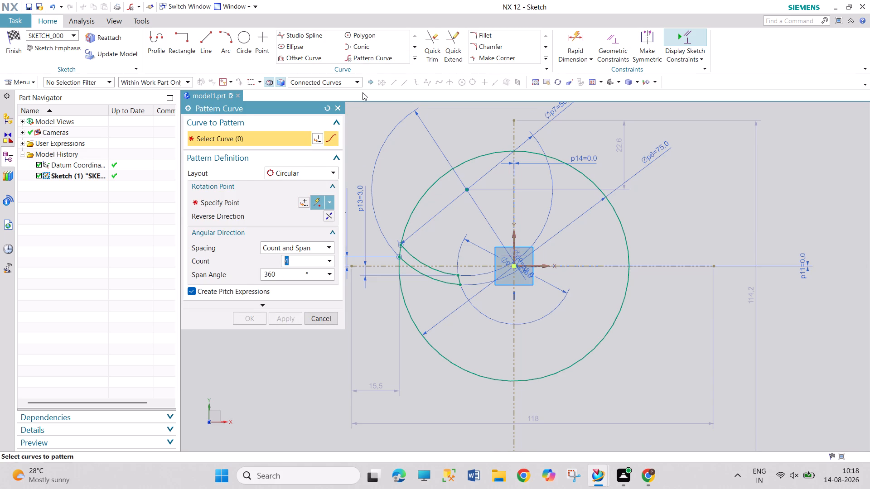
left_click(359, 79)
left_click(332, 96)
left_click(405, 254)
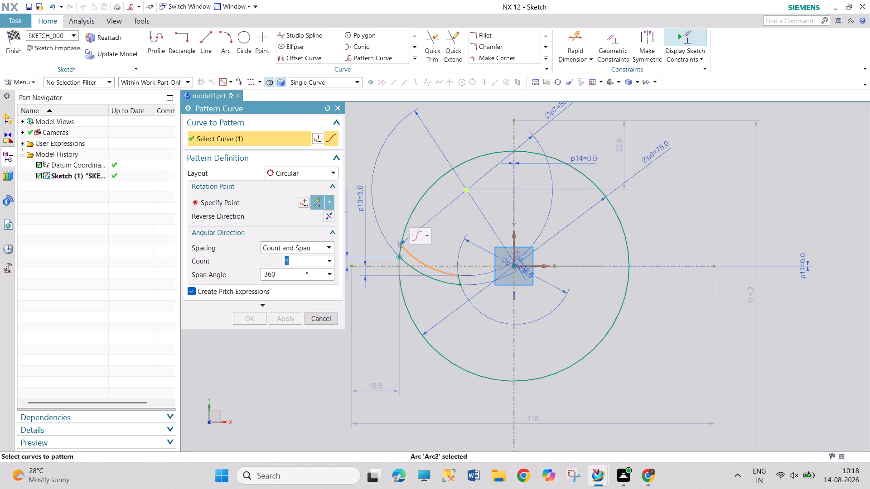
left_click(413, 270)
left_click(456, 283)
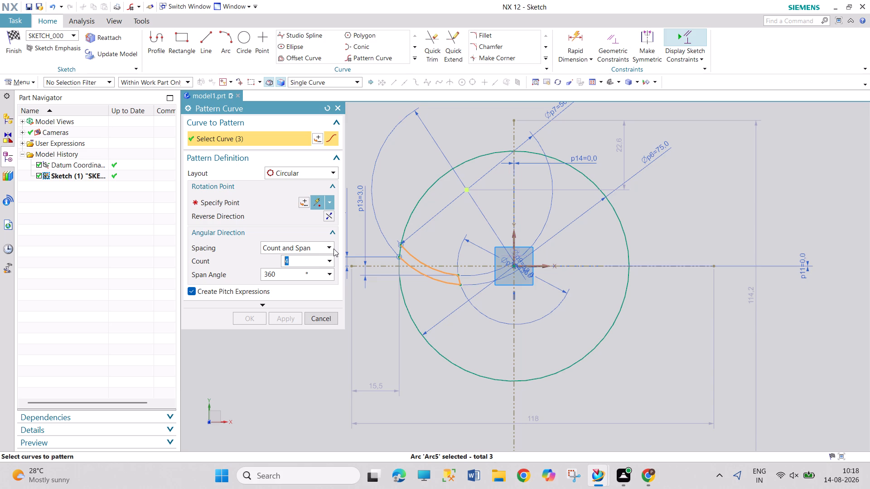
key("6")
left_click(329, 247)
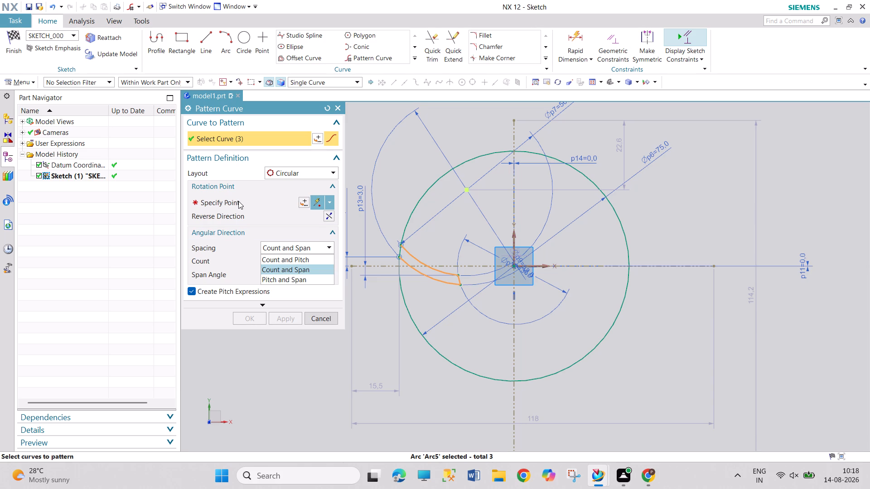
left_click(238, 202)
left_click(238, 202)
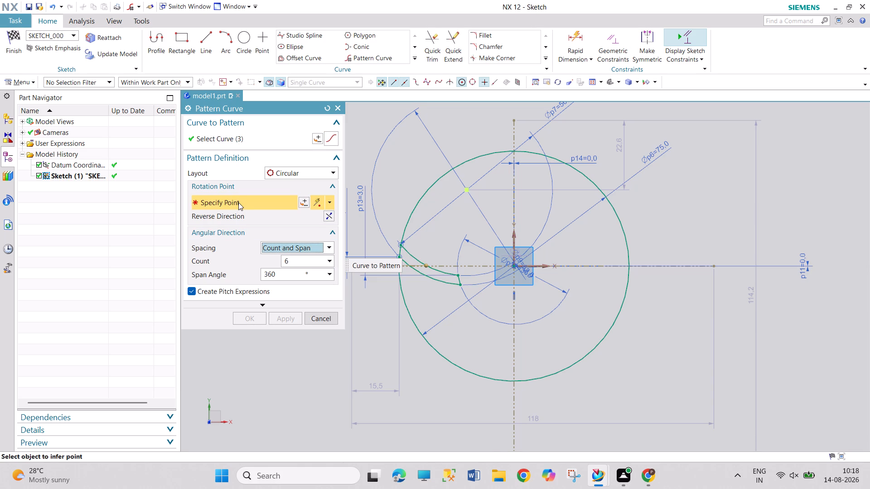
left_click(514, 266)
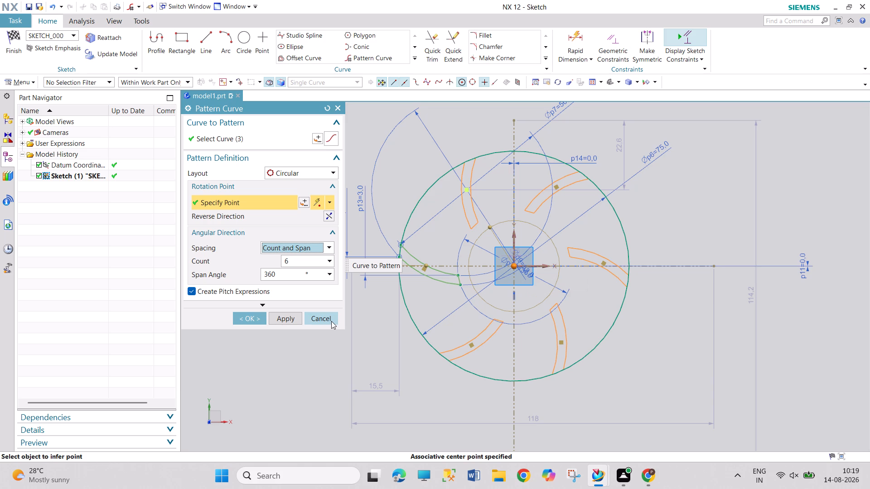
left_click(286, 317)
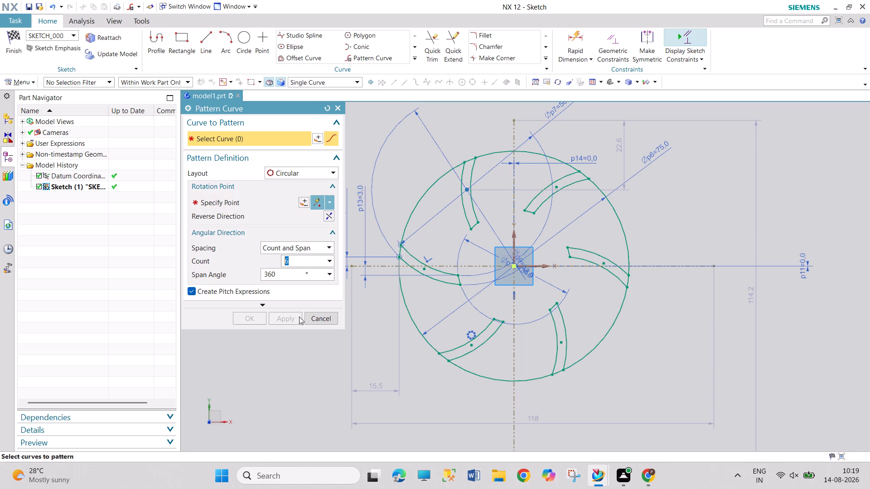
left_click(312, 316)
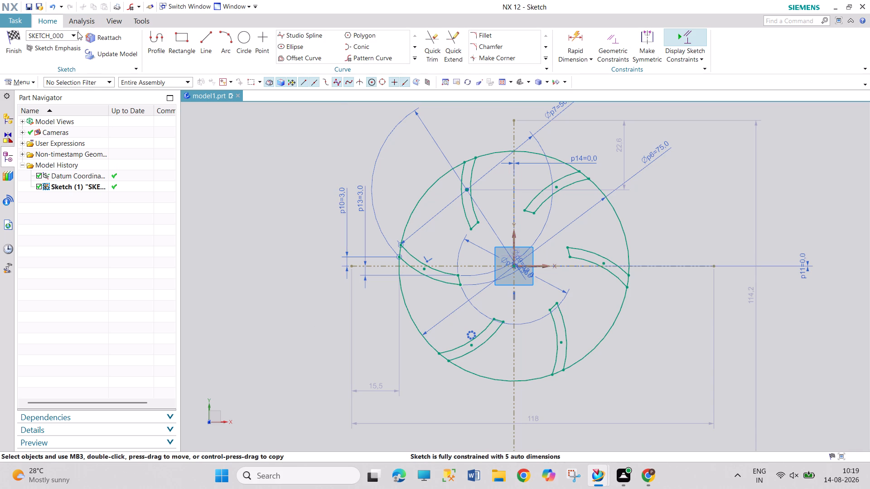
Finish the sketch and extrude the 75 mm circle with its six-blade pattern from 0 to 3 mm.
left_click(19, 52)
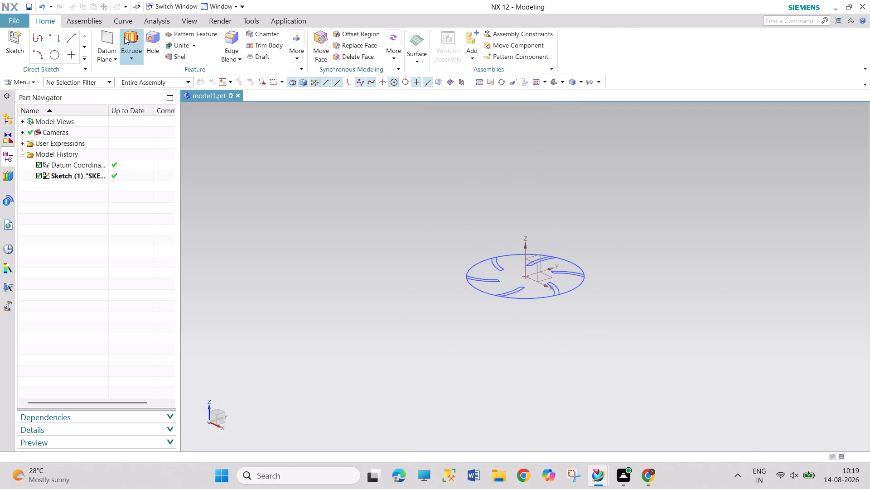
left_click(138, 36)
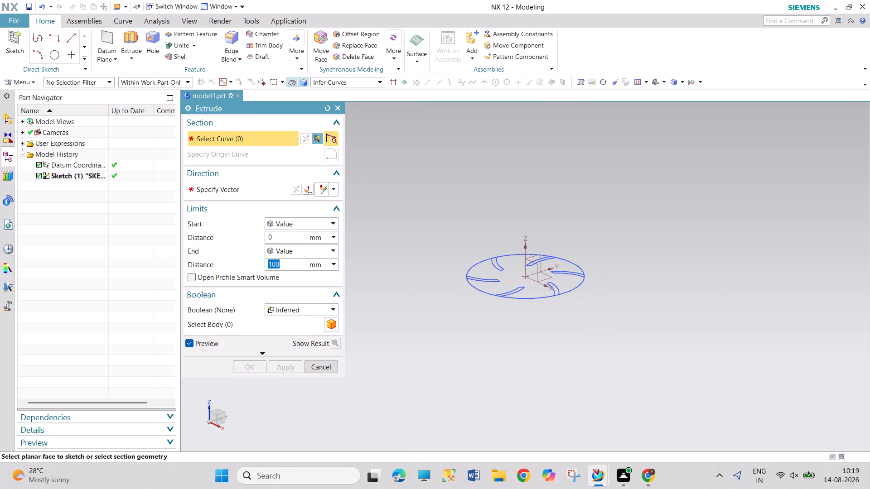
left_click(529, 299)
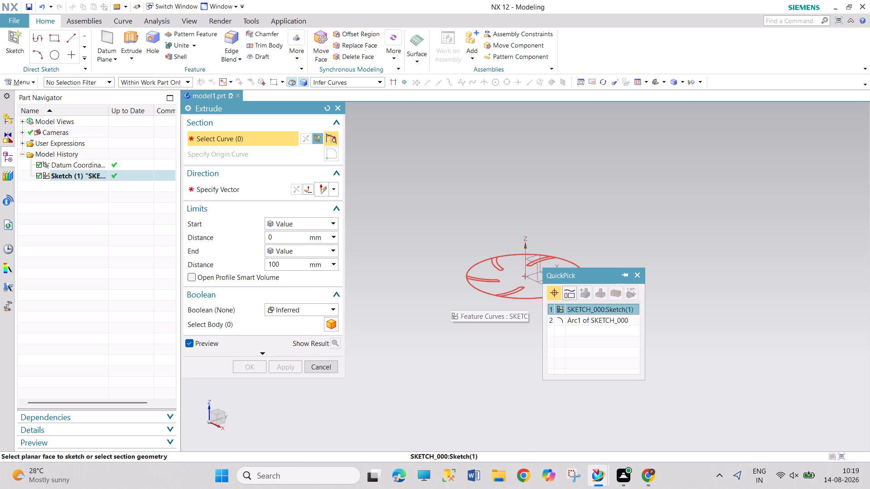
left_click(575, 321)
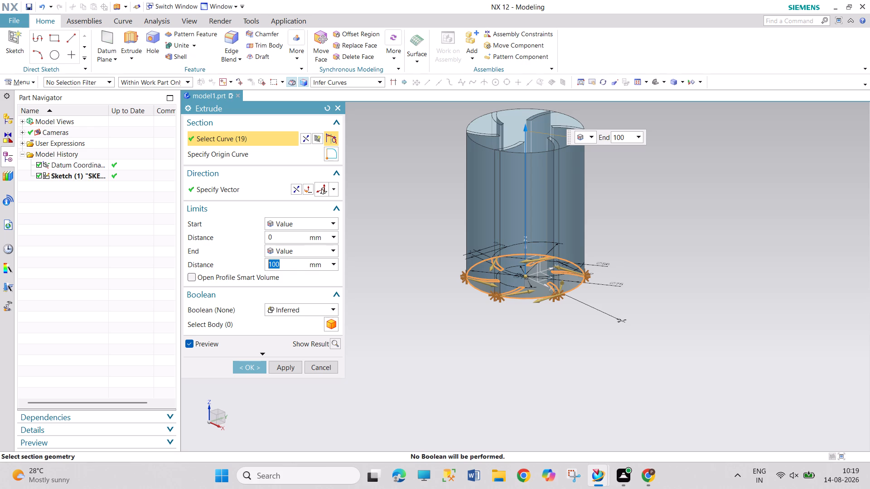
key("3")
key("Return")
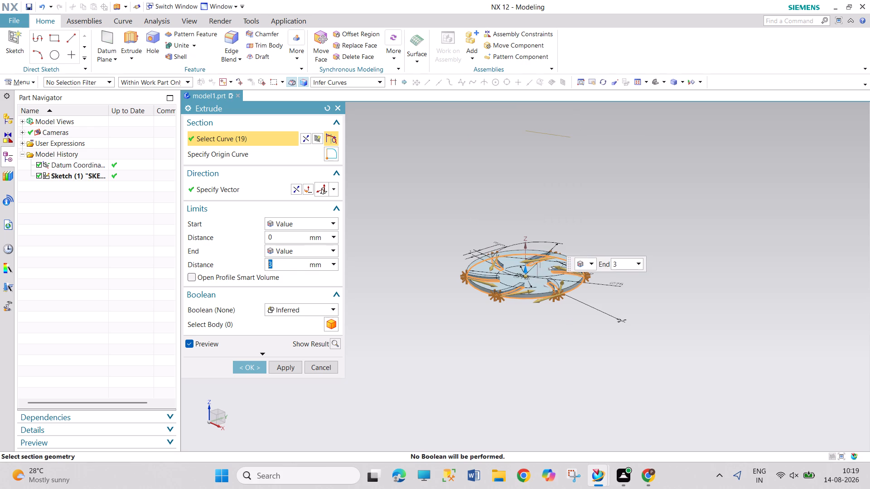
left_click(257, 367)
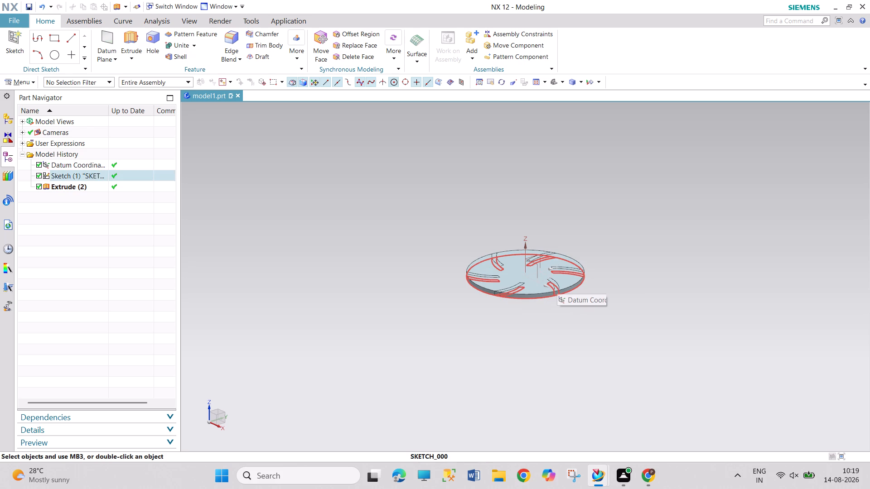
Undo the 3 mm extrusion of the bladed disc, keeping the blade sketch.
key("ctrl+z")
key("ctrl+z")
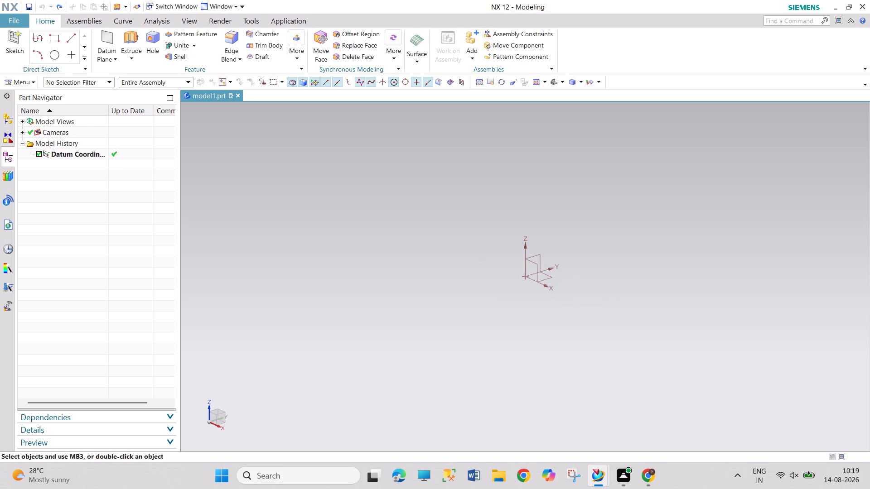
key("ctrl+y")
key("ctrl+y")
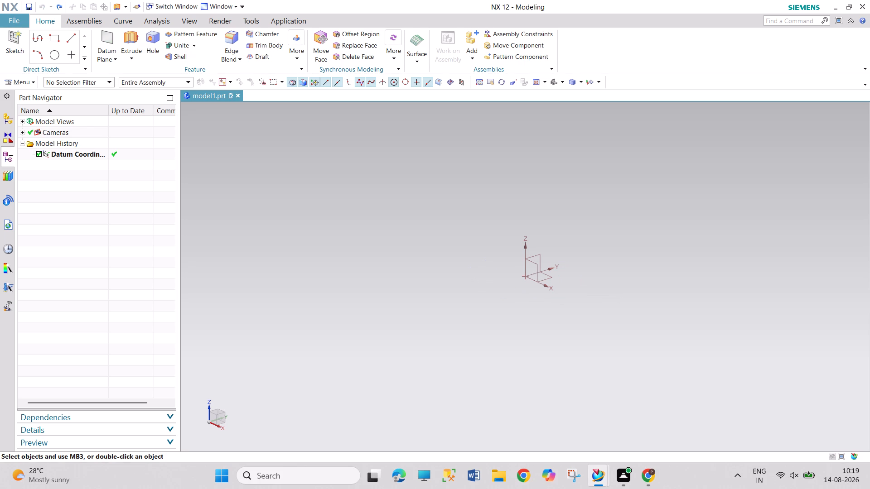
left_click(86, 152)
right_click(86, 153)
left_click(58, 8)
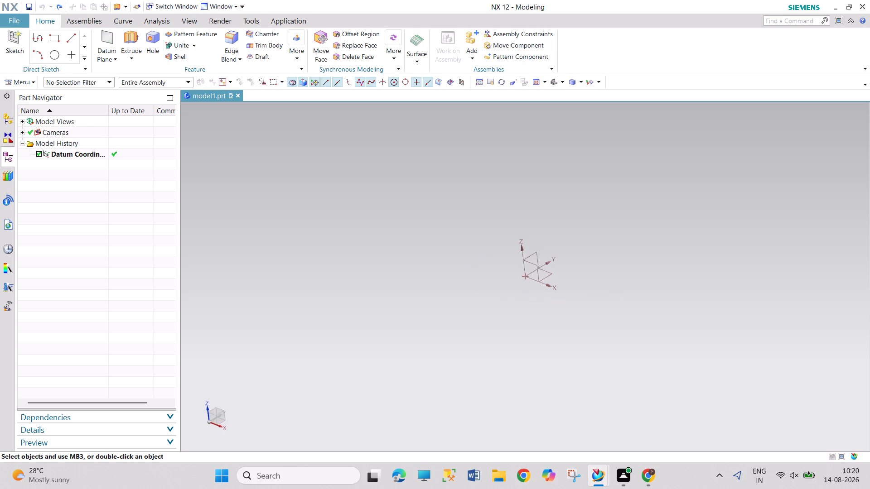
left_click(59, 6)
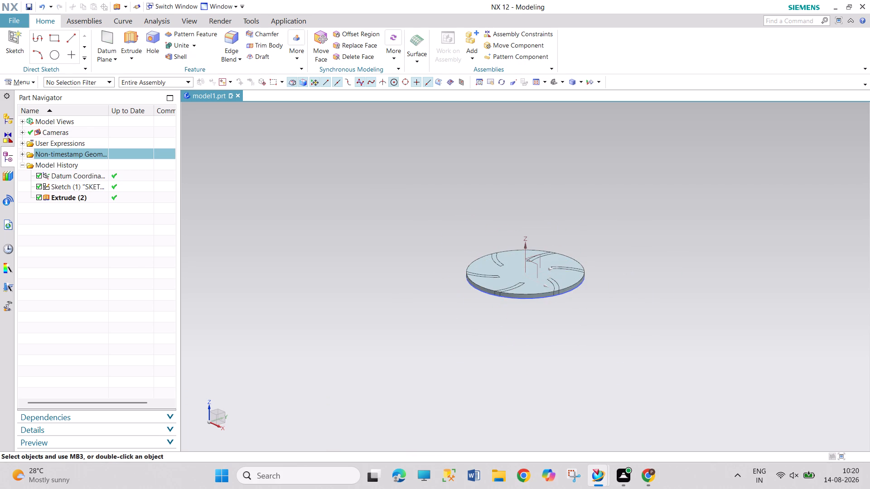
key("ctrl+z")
Reopen the blade sketch using Edit with Rollback and try to undo its earlier changes.
right_click(532, 299)
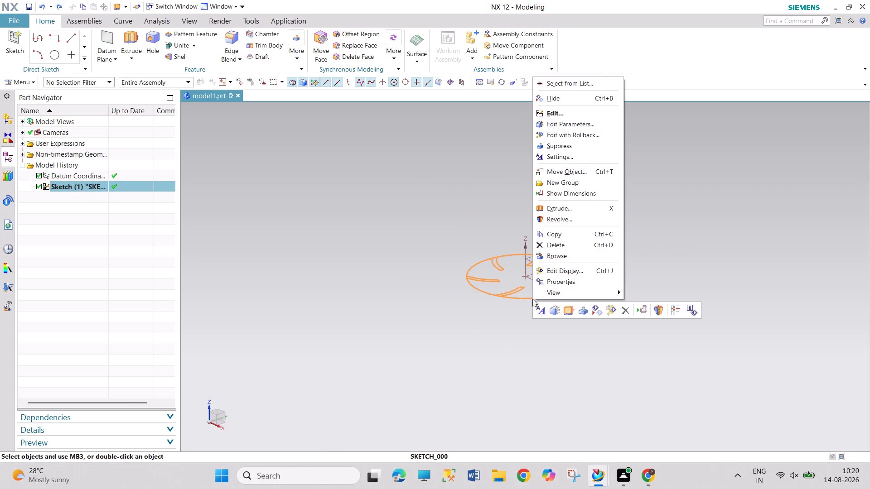
left_click(575, 139)
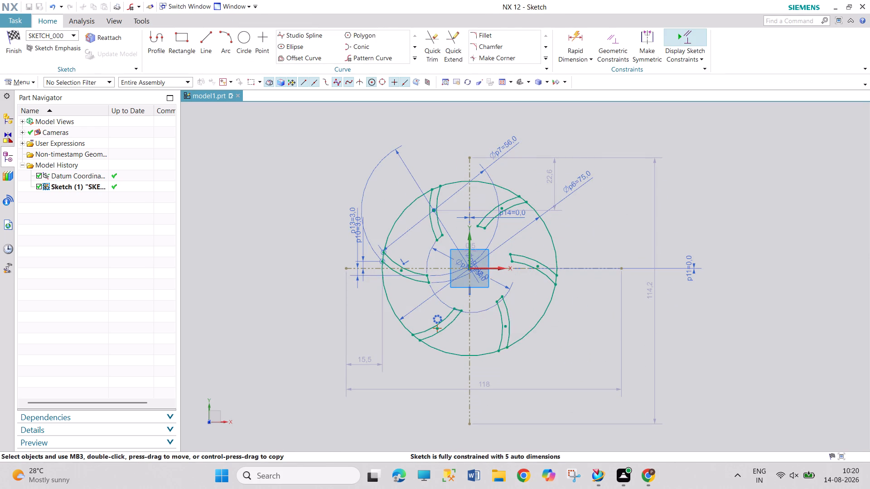
key("ctrl+z")
key("ctrl+z")
key("ctrl+z")
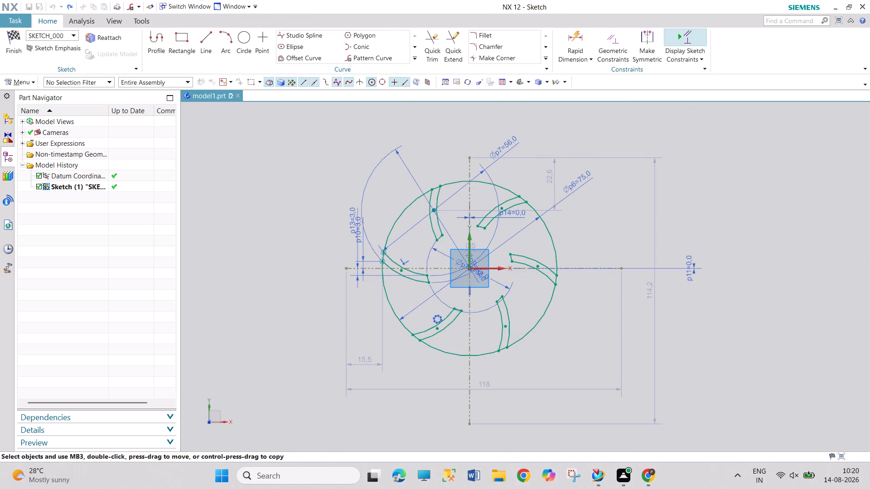
key("ctrl+z")
key("ctrl+z")
Delete the blade curves, inner arcs, circular pattern and attached dimensions crossing the middle of the 75 mm circle.
left_click_drag(532, 225, 507, 310)
left_click_drag(580, 211, 580, 289)
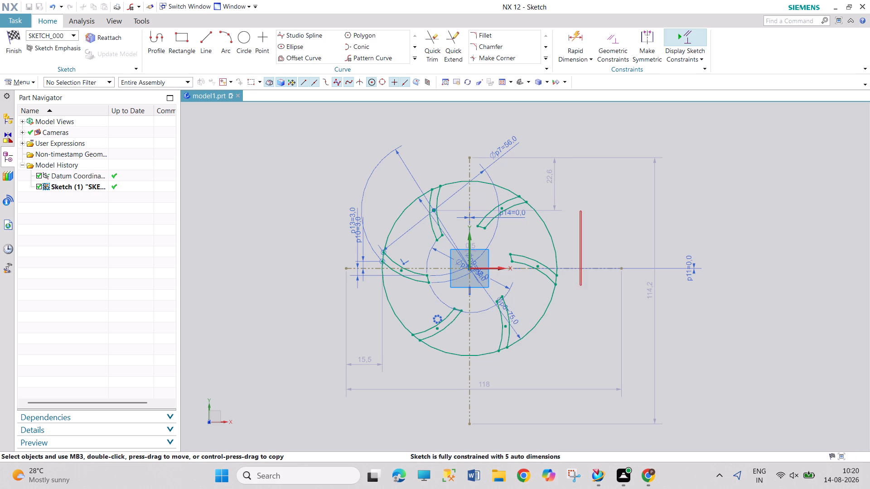
left_click_drag(580, 289, 355, 328)
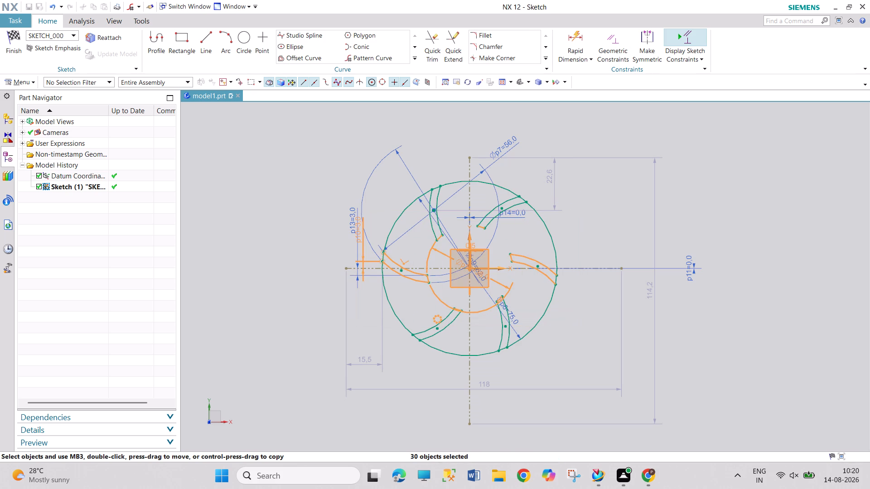
key("Delete")
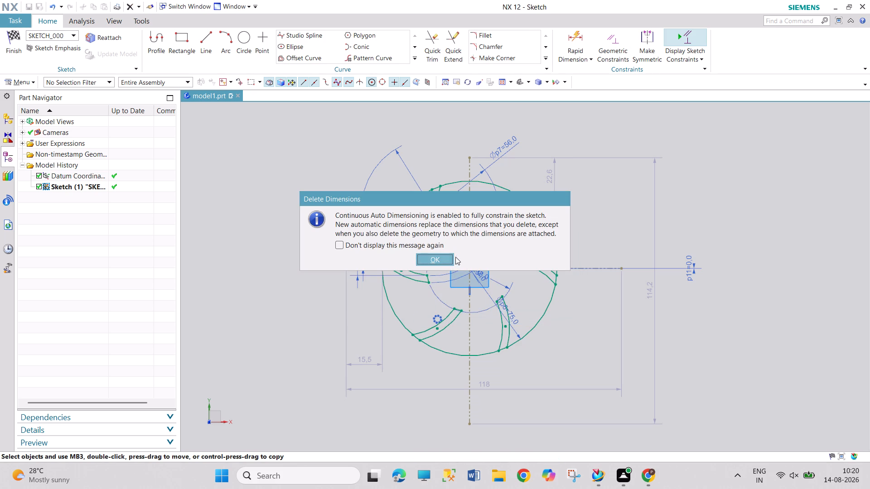
left_click(452, 257)
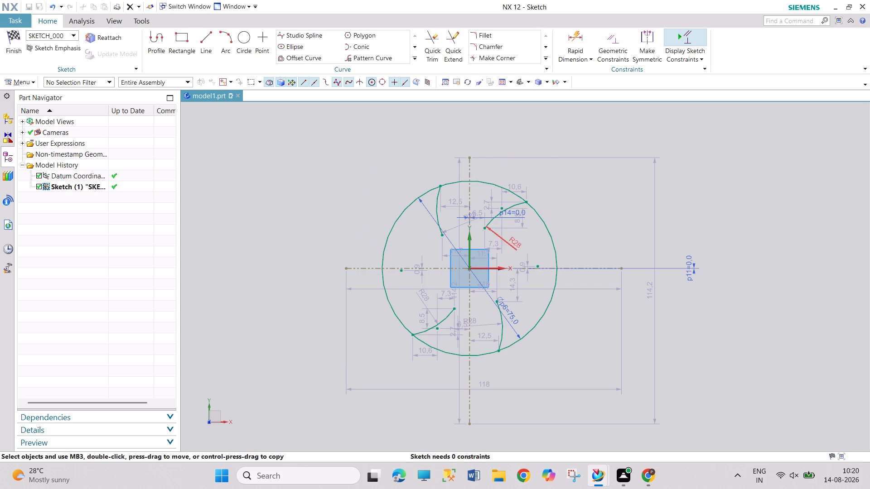
Delete the dimensions around the sketch origin, including the vertical reference line's 0 mm horizontal dimension.
left_click_drag(531, 234, 430, 327)
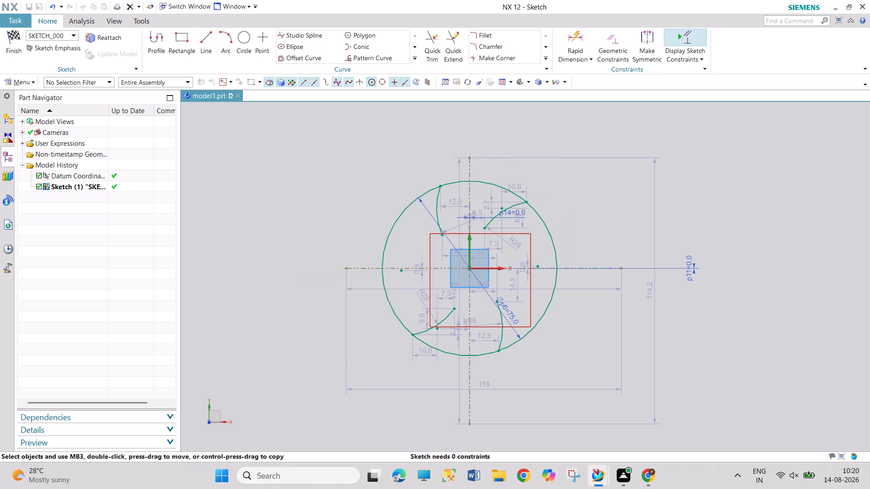
key("Delete")
left_click(449, 258)
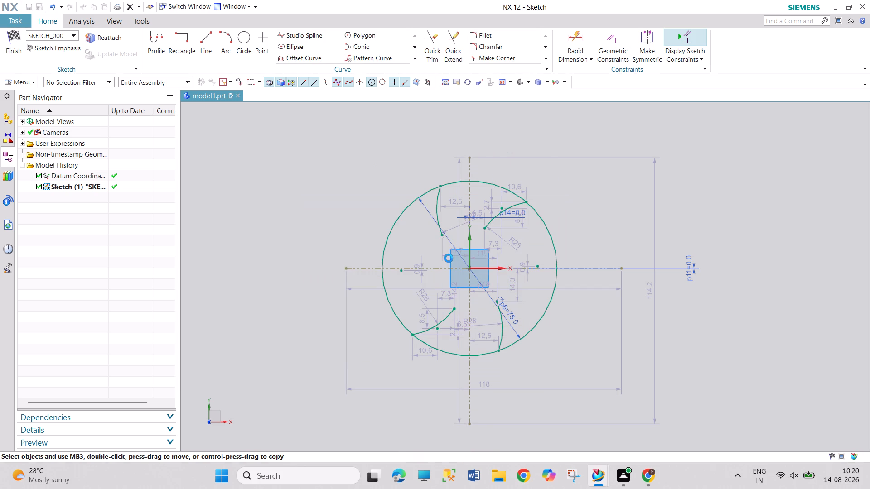
left_click_drag(527, 214, 527, 273)
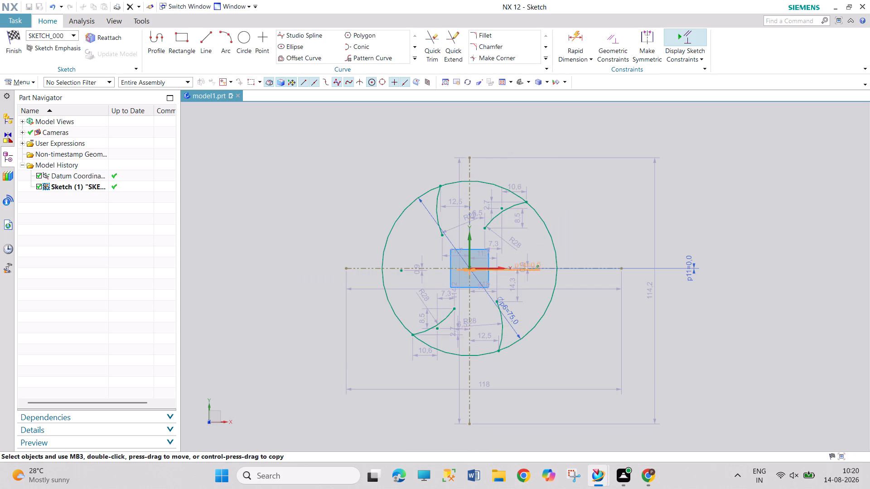
left_click_drag(527, 273, 517, 299)
left_click_drag(536, 221, 528, 280)
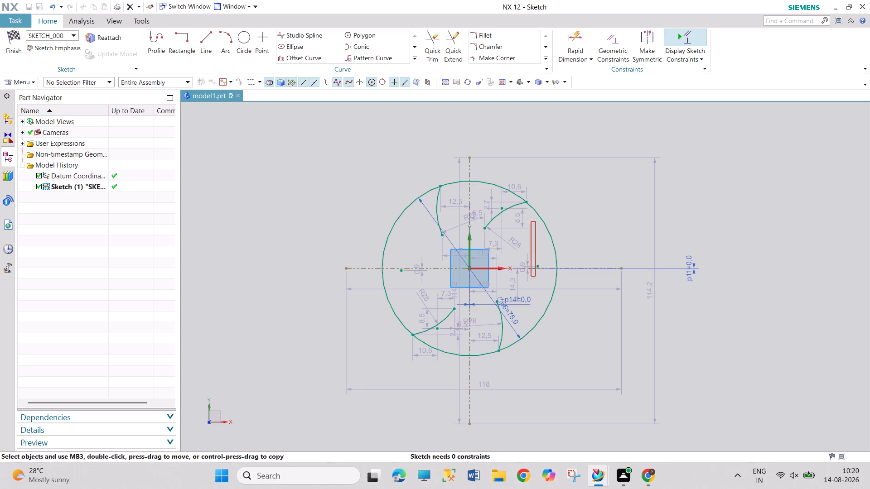
left_click_drag(528, 280, 420, 325)
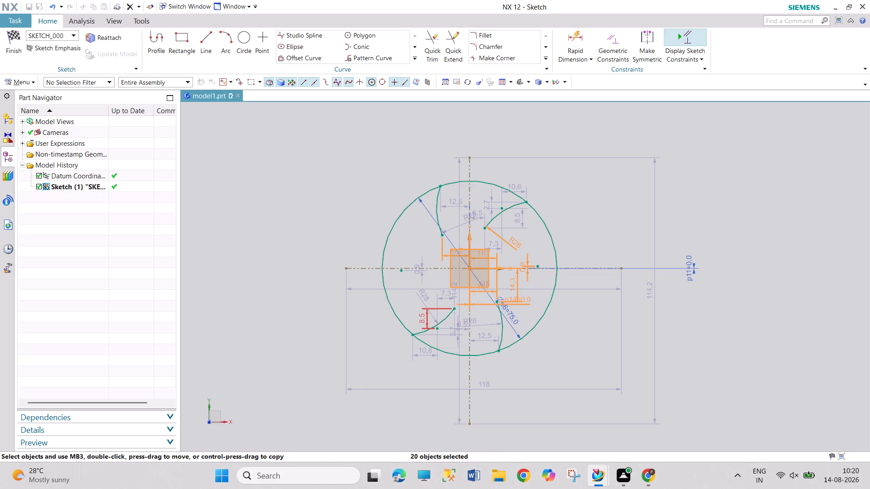
key("Delete")
left_click(433, 253)
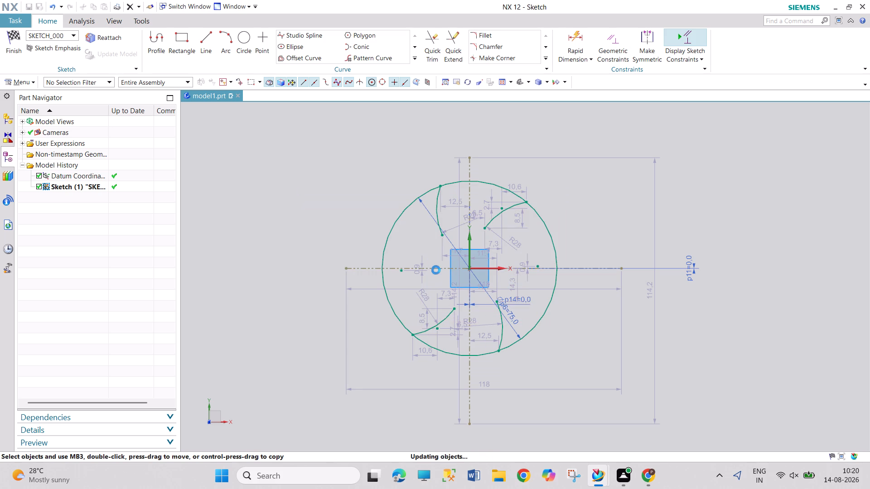
Delete the lower-left and upper-left leftover blade arcs inside the 75 mm circle.
left_click(432, 331)
key("Delete")
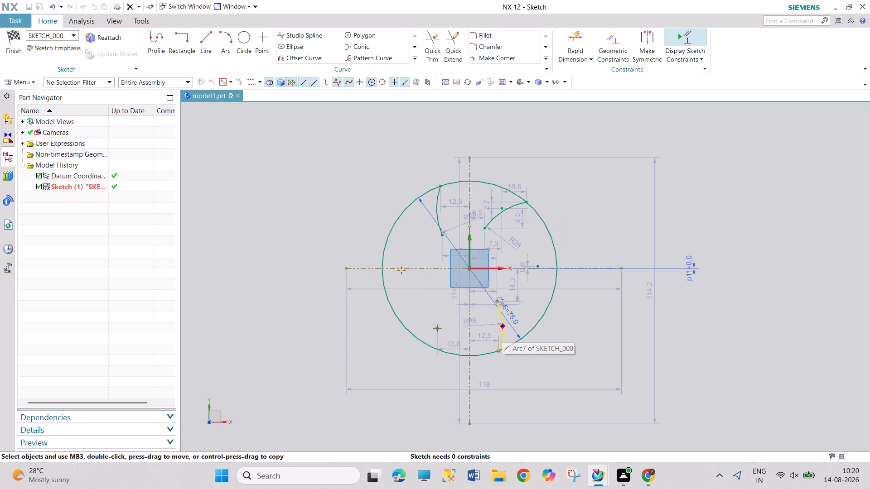
left_click(502, 328)
key("Delete")
key("Delete")
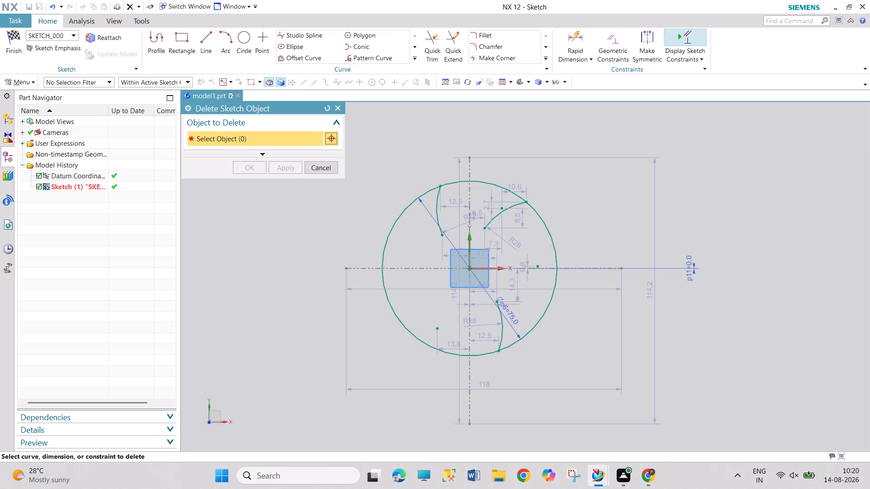
key("Delete")
left_click(320, 172)
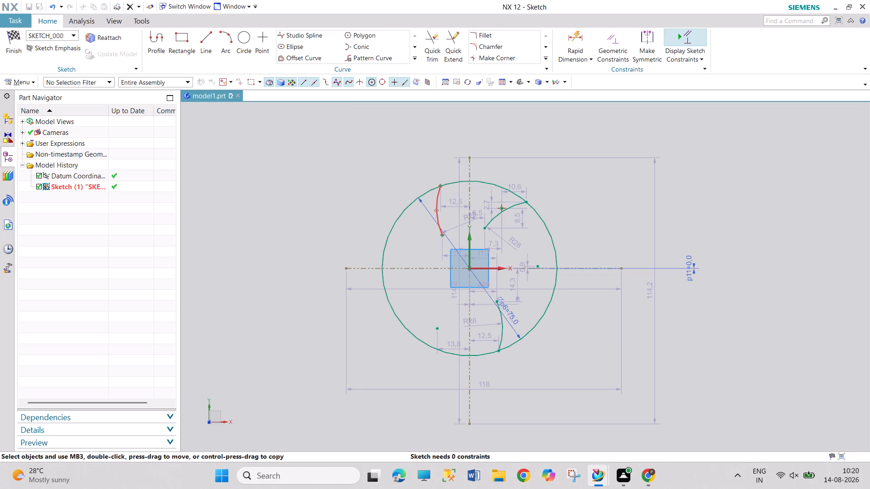
left_click(435, 206)
key("Delete")
left_click(500, 213)
key("Delete")
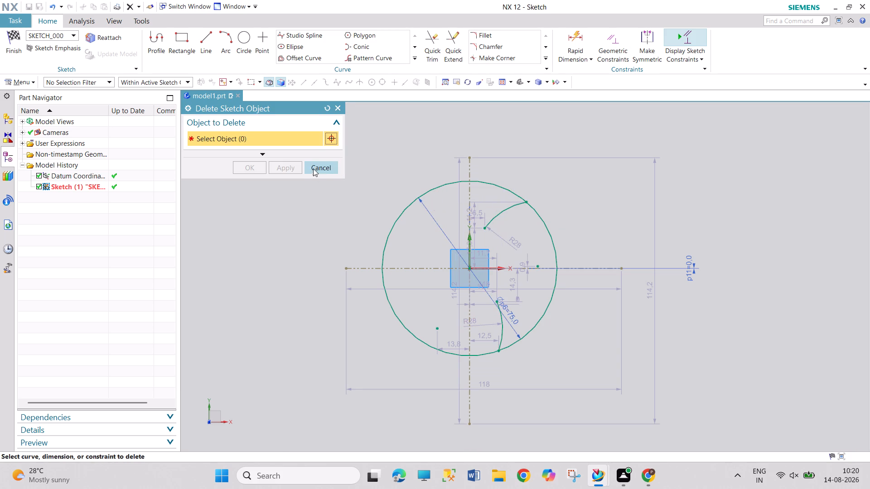
left_click(321, 163)
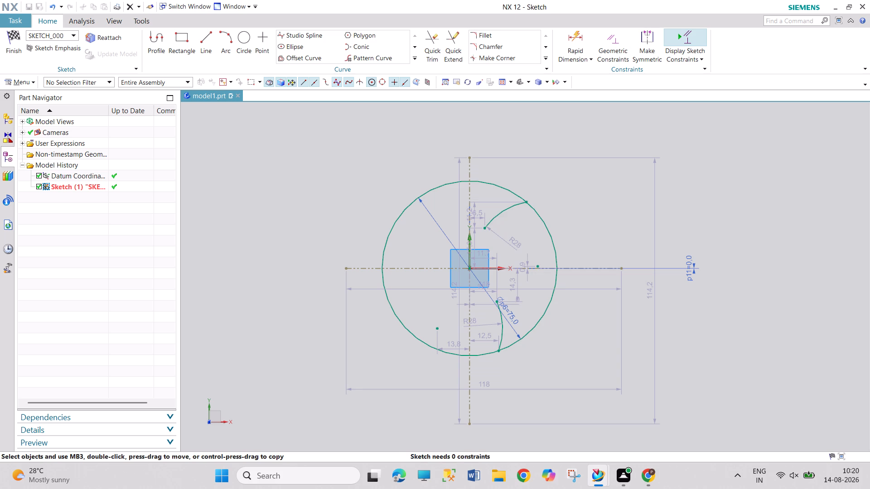
Delete the two remaining blade arcs, upper right and lower right, inside the 75 mm circle.
left_click(512, 207)
key("Delete")
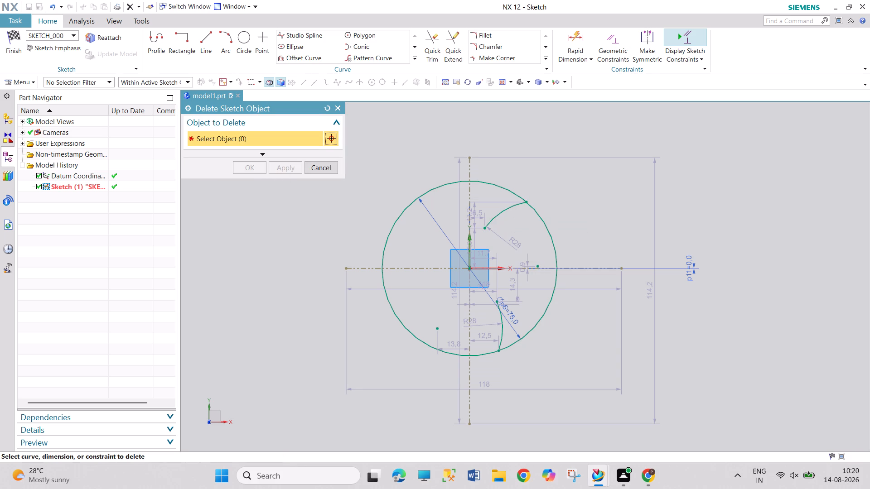
left_click(510, 211)
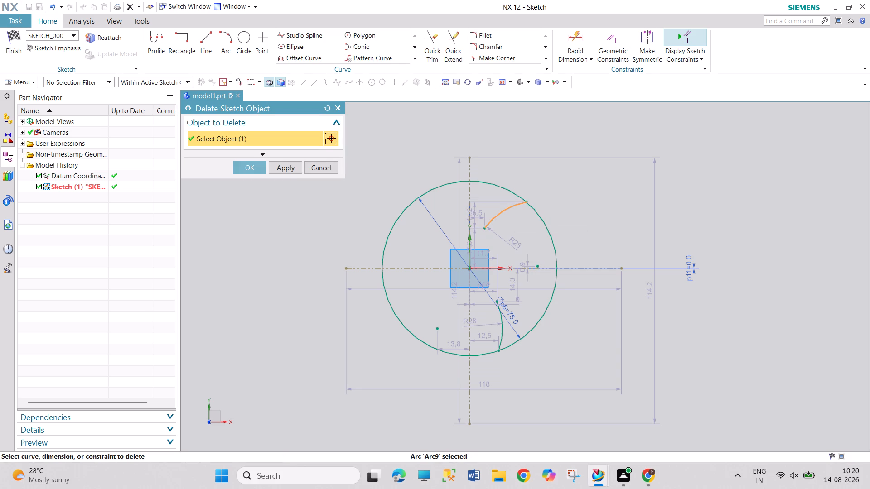
left_click(504, 332)
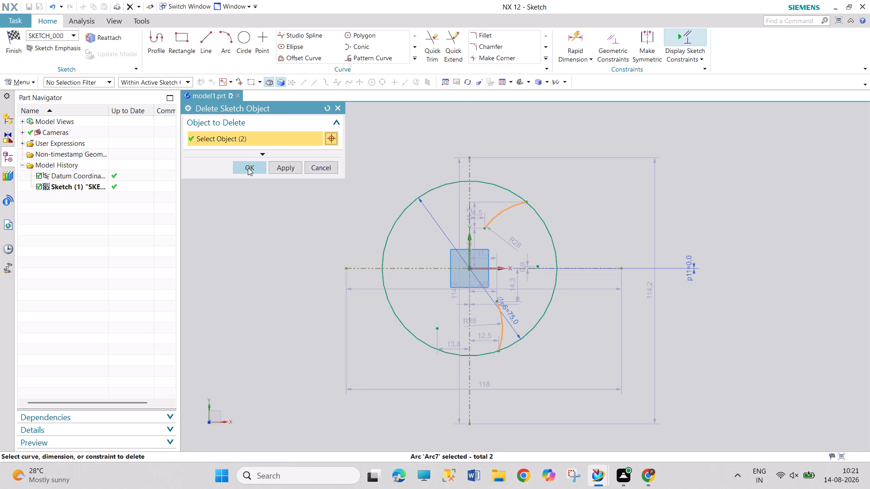
left_click(248, 168)
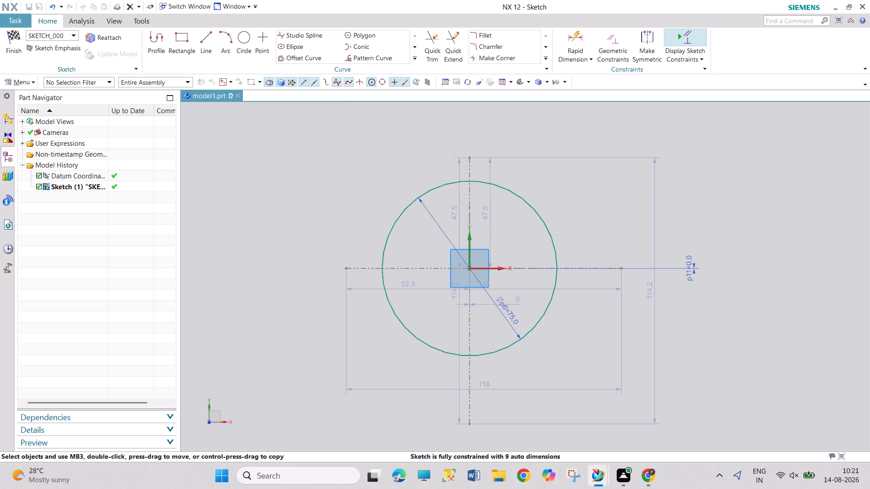
Delete the horizontal and vertical reference lines crossing the 75 mm circle and finish the sketch.
right_click(599, 269)
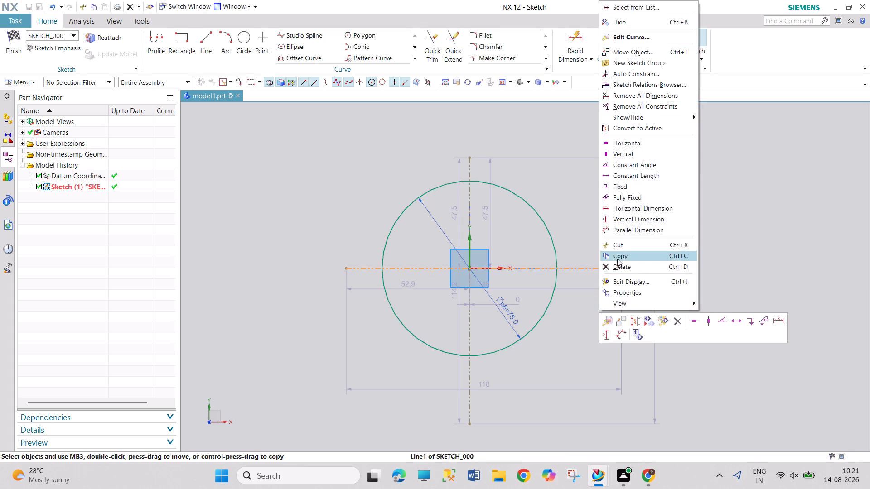
left_click(617, 272)
left_click(617, 270)
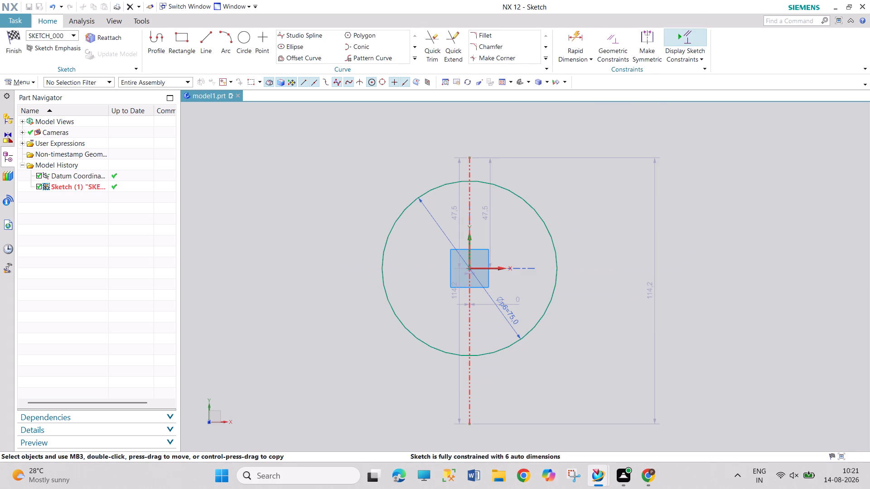
right_click(469, 168)
left_click(516, 421)
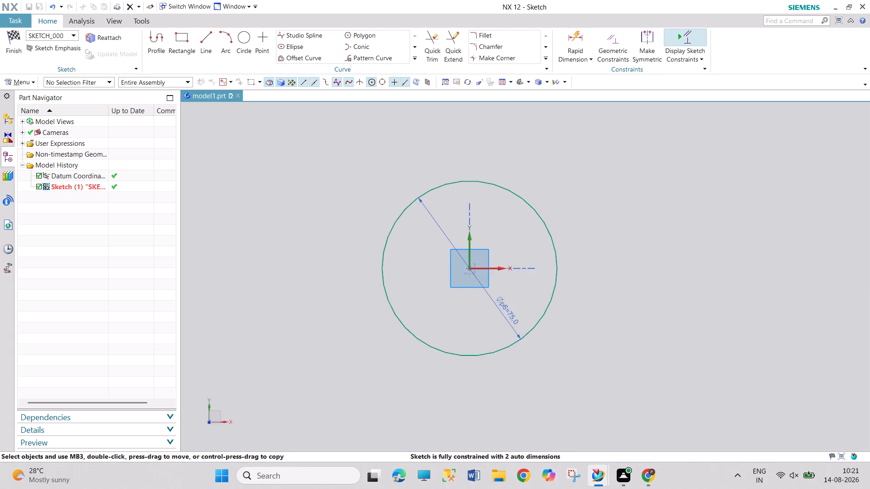
left_click(17, 38)
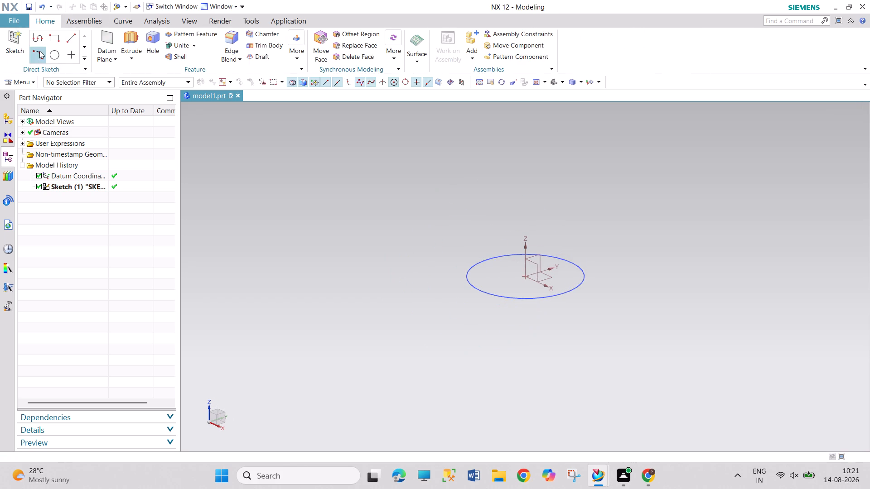
Extrude the 75 mm circle from 0 to 3 mm as a solid disc.
left_click(130, 37)
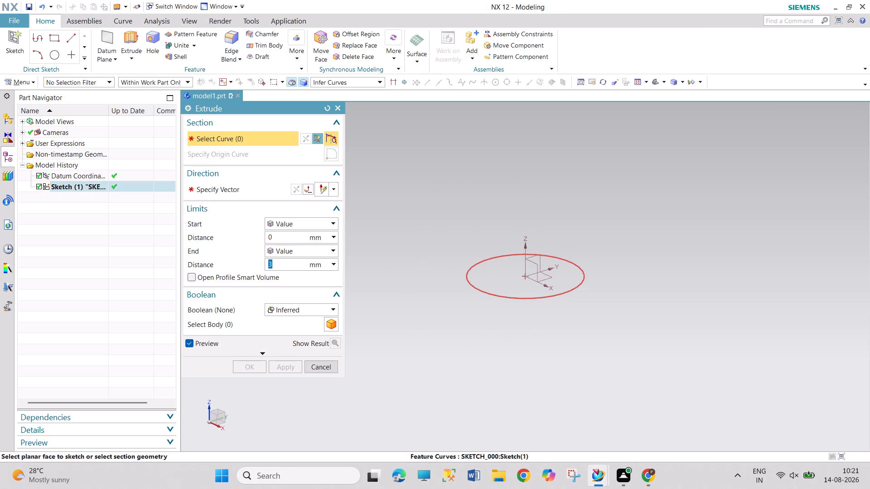
left_click(525, 302)
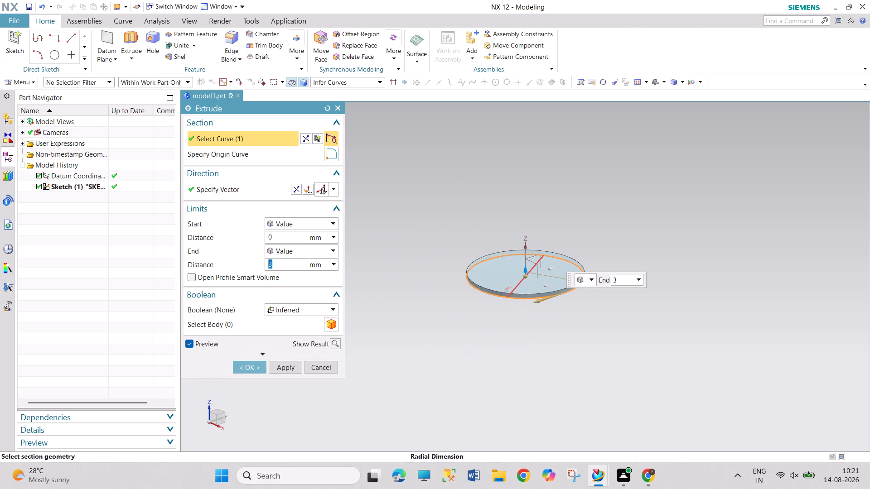
left_click(251, 366)
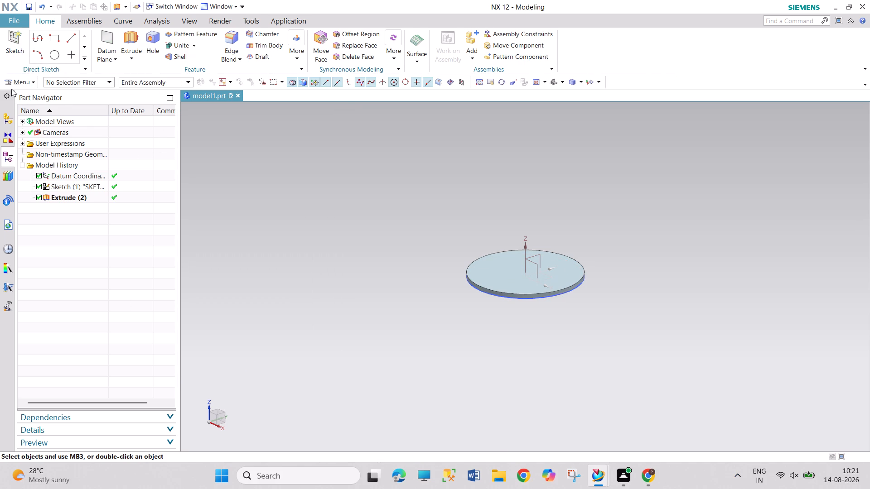
Create a new task-environment sketch on the top face of the extruded disc.
left_click(25, 83)
left_click(48, 125)
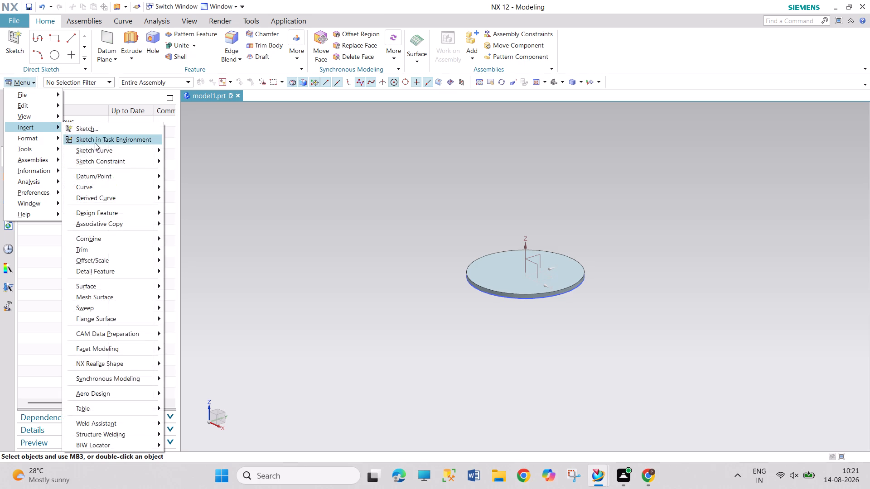
left_click(98, 143)
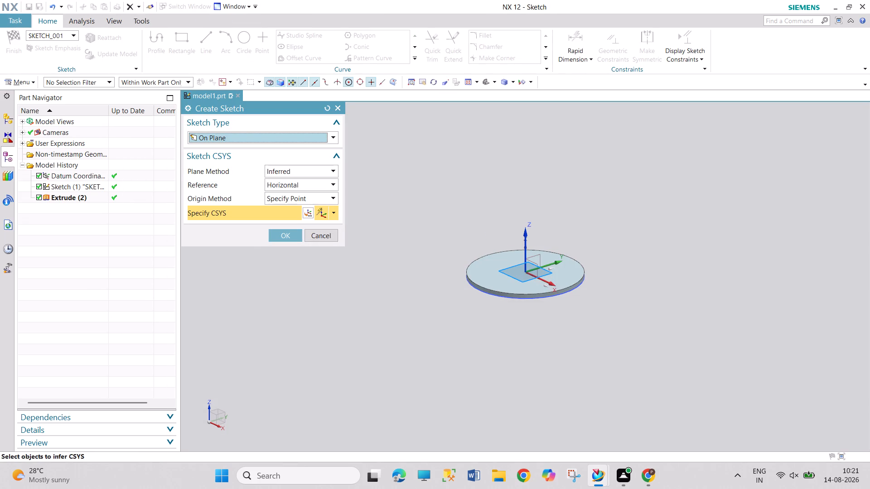
left_click(489, 280)
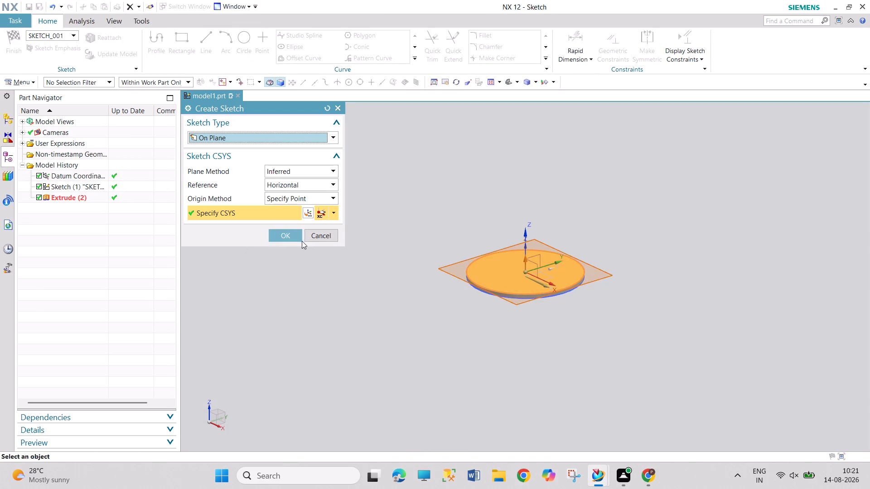
left_click(289, 240)
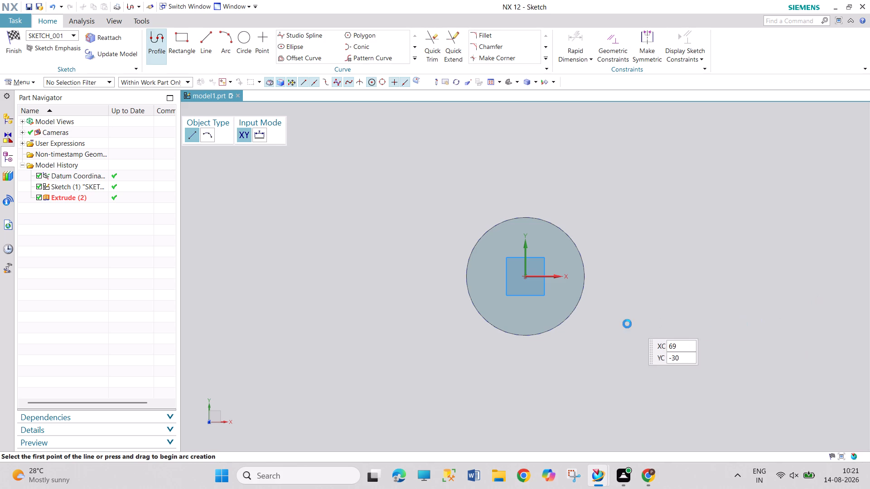
Draw a 38 mm diameter circle centred on the sketch origin.
scroll(508, 283, "up", 2)
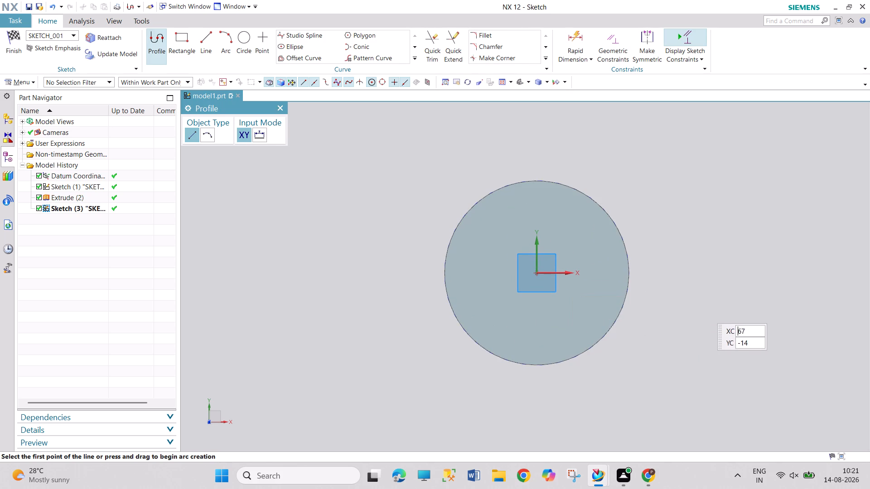
scroll(702, 308, "up", 1)
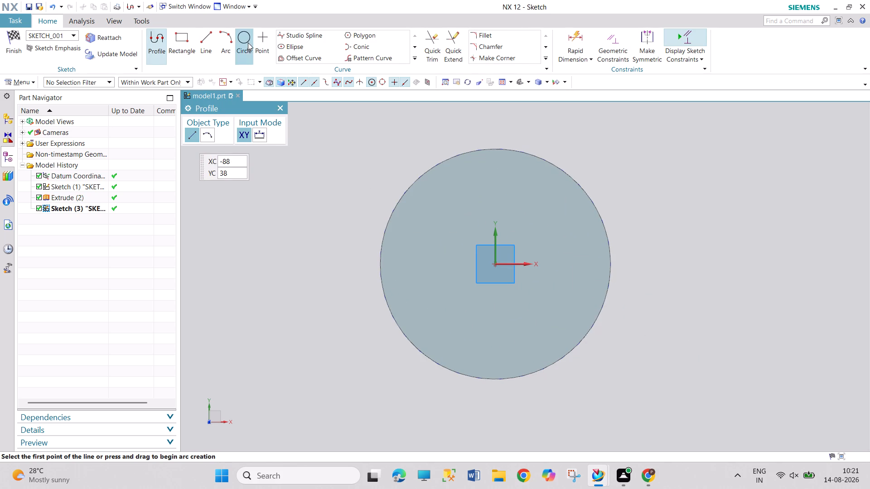
left_click(248, 43)
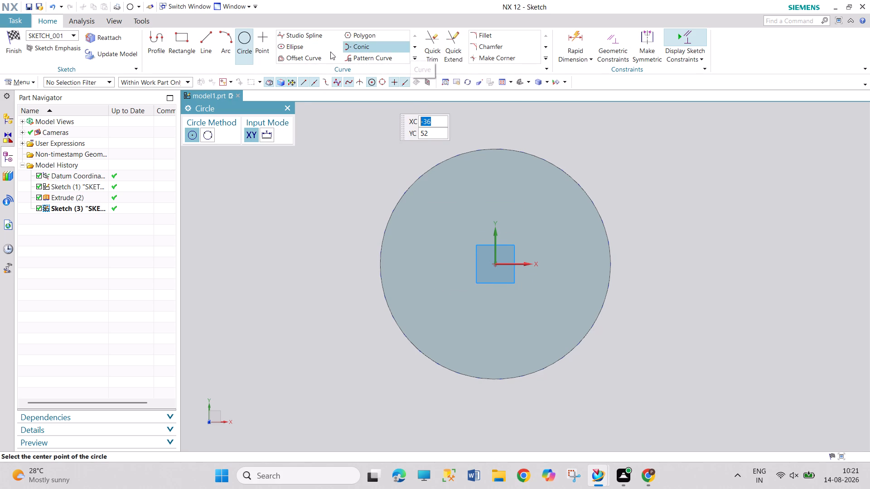
left_click(494, 264)
type("38")
key("Return")
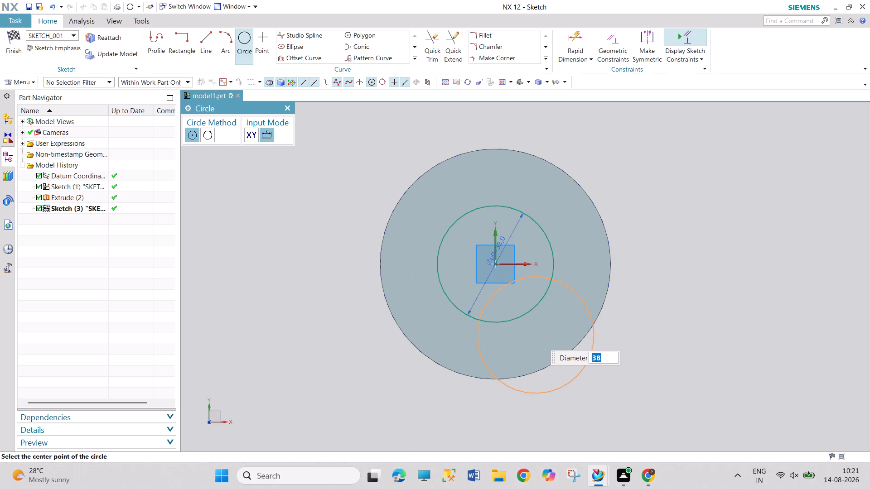
key("Escape")
key("Escape")
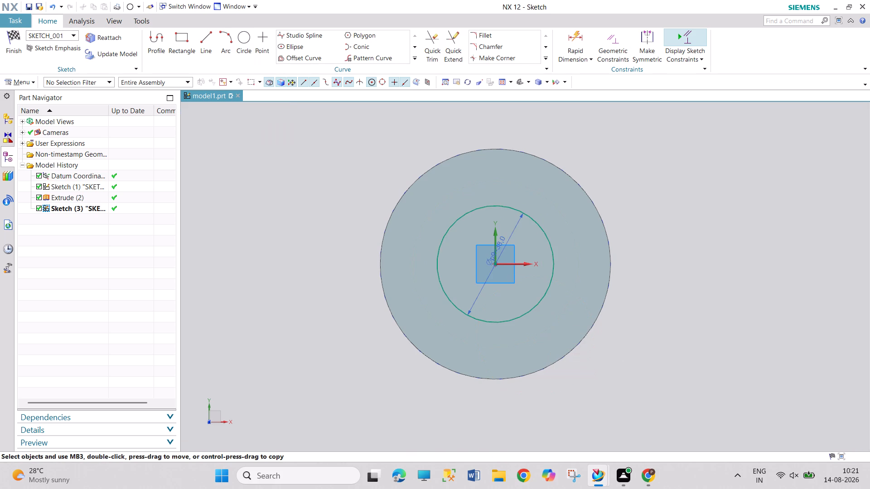
key("Escape")
key("Escape")
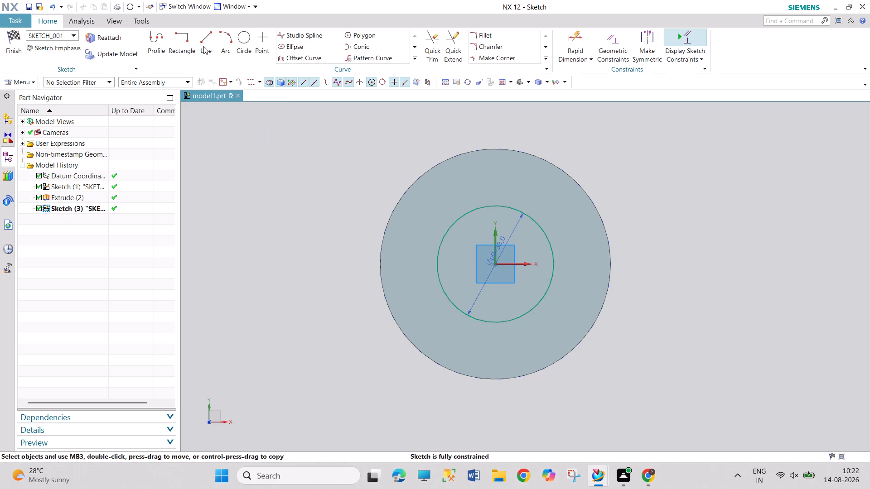
Draw a horizontal line about 138 mm long through the sketch origin, extending past both sides of the disc.
left_click(203, 46)
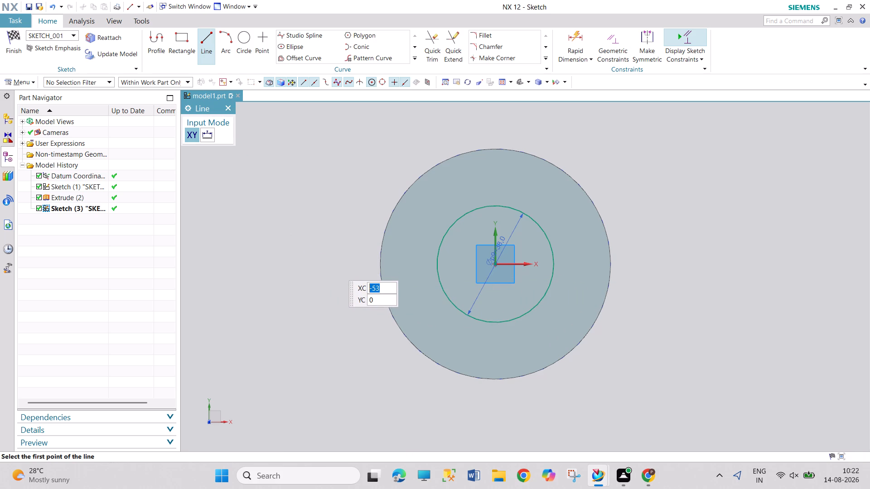
left_click_drag(334, 265, 339, 265)
left_click(755, 263)
key("Escape")
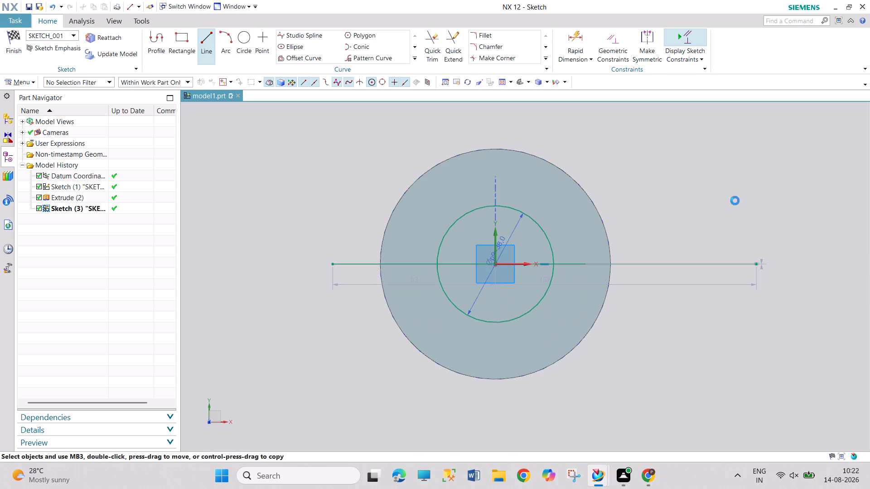
key("Escape")
key("Escape")
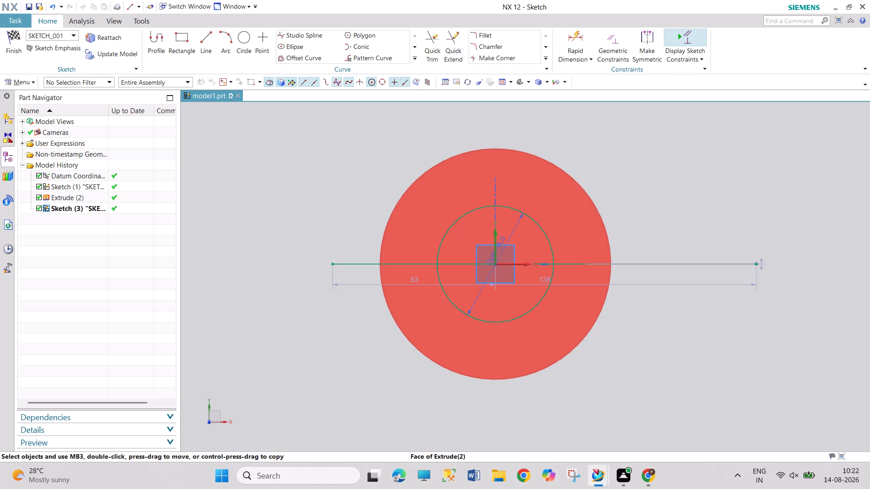
Move the 38 mm diameter dimension's label outside the disc, beyond its upper-right edge.
left_click_drag(501, 242, 512, 230)
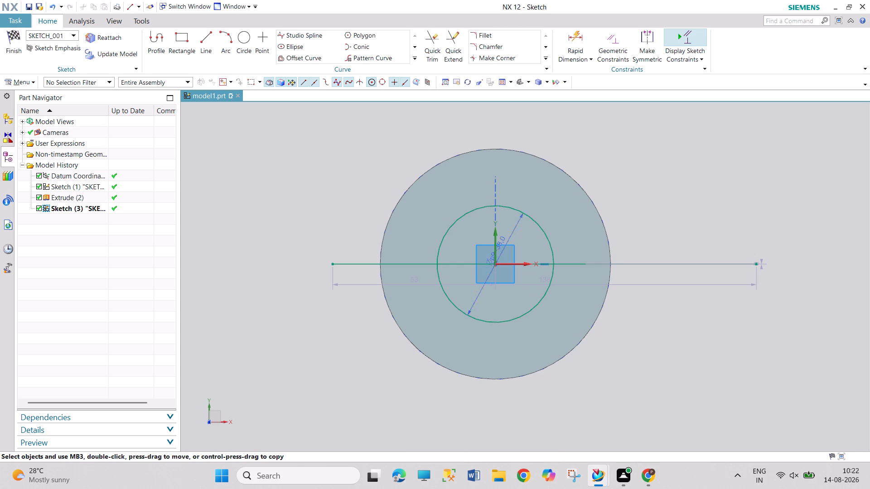
left_click_drag(512, 230, 604, 150)
key("Escape")
key("Escape")
key("Escape")
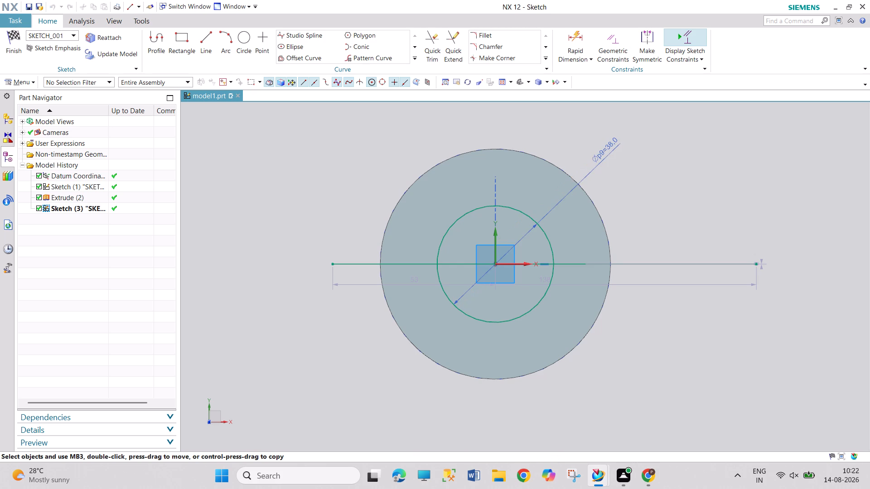
key("Escape")
Convert the horizontal line through the origin to a reference line.
right_click(699, 264)
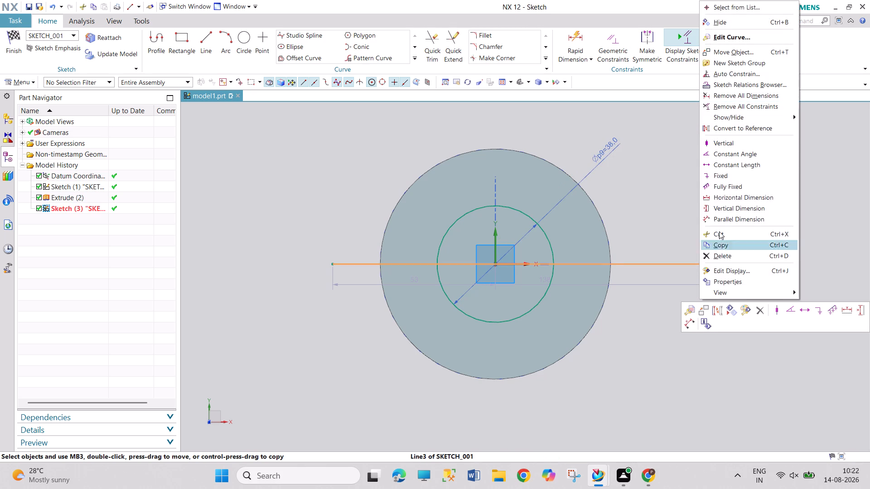
left_click(739, 131)
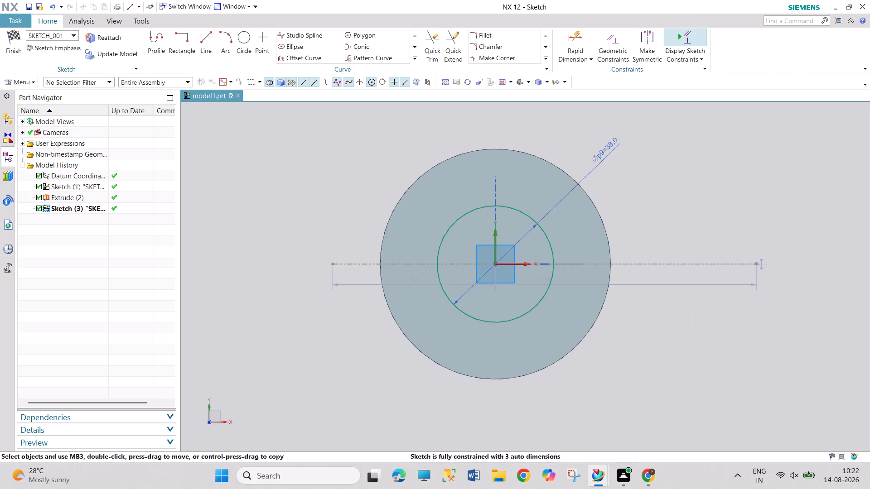
key("Escape")
key("Escape")
key("Escape")
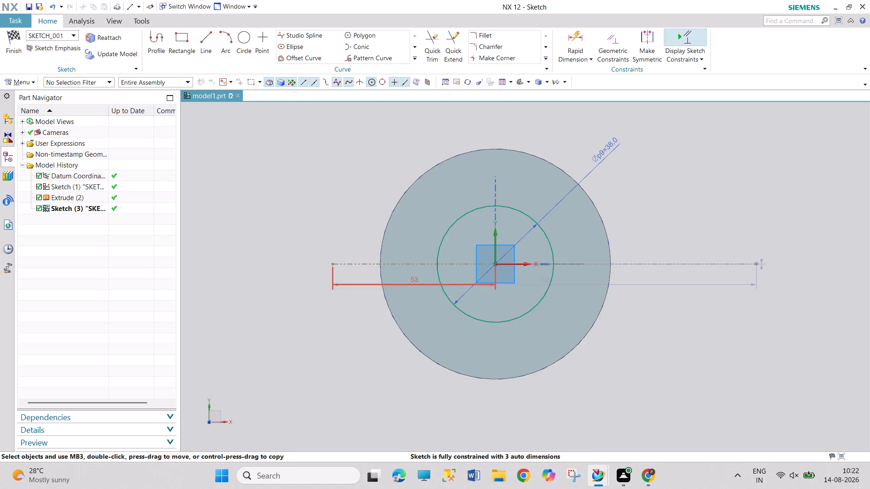
Reposition the 53 mm horizontal dimension below the disc.
left_click_drag(417, 281, 449, 453)
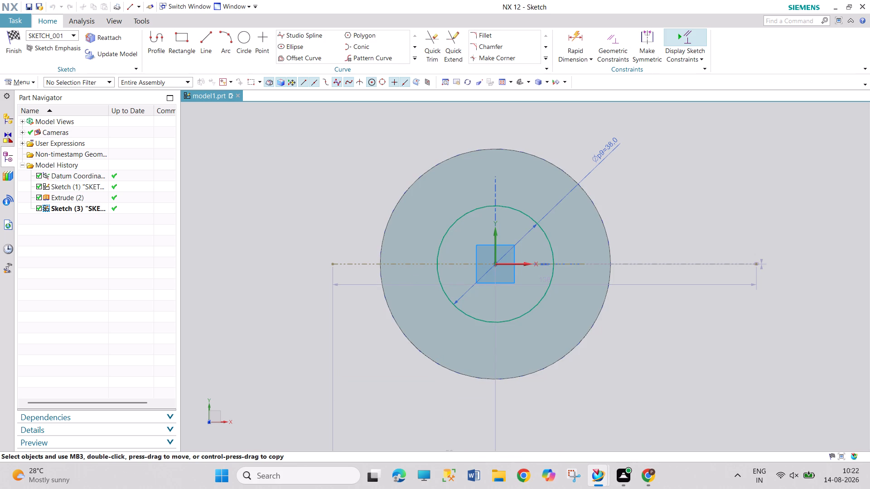
scroll(418, 430, "down", 1)
scroll(419, 431, "up", 1)
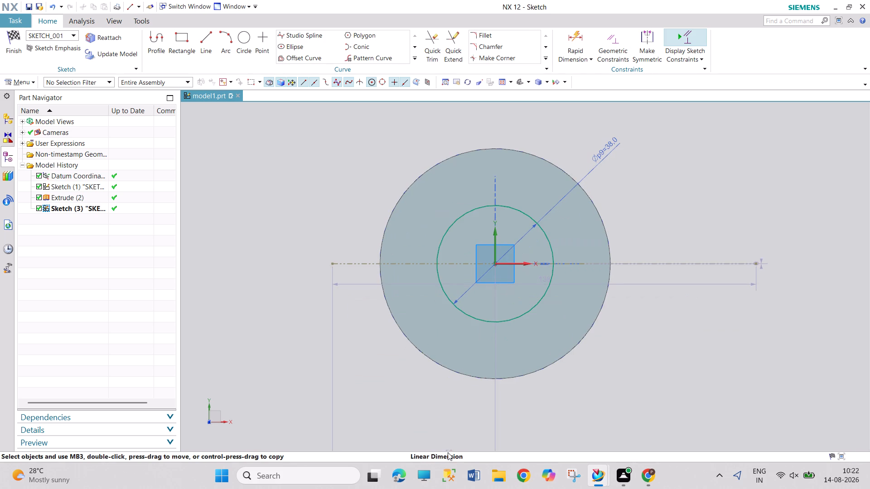
left_click_drag(445, 448, 445, 404)
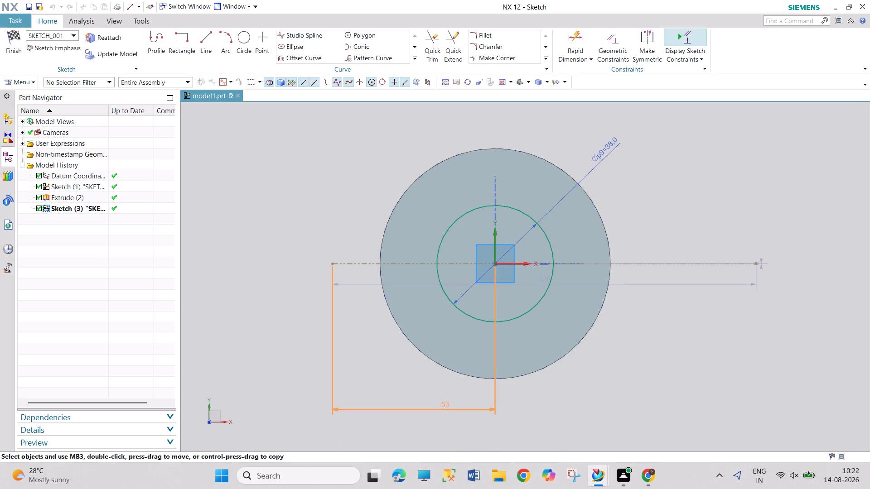
left_click_drag(445, 404, 443, 400)
Draw two concentric circles, 56 mm and 62 mm in diameter, centred outside the disc's upper-left edge about 31 mm above the reference line.
left_click(245, 32)
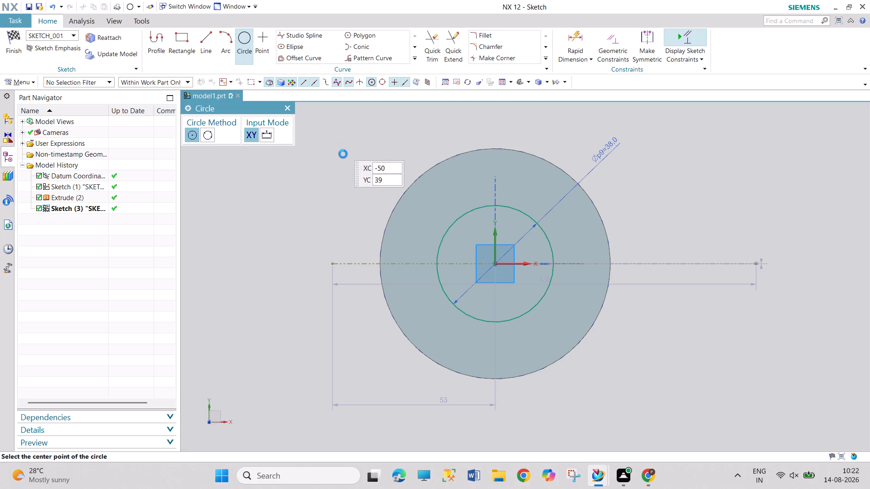
left_click_drag(378, 168, 379, 163)
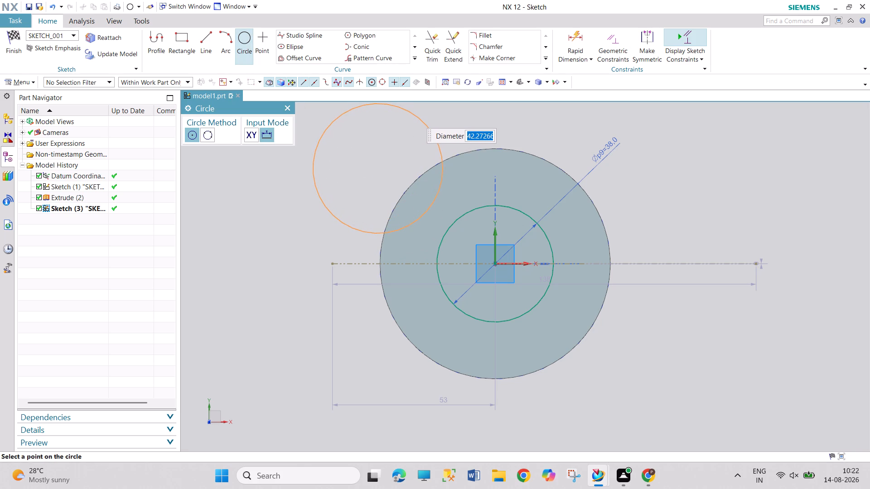
type("28*2")
key("Return")
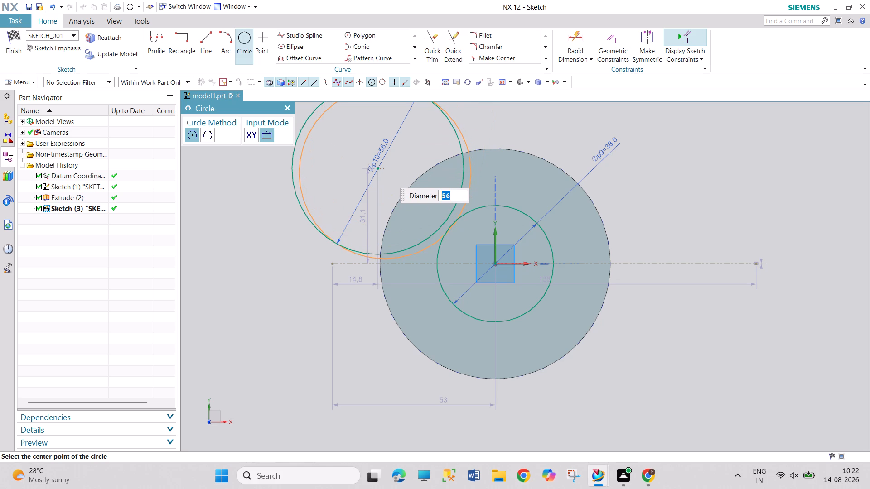
type("31*2")
key("Return")
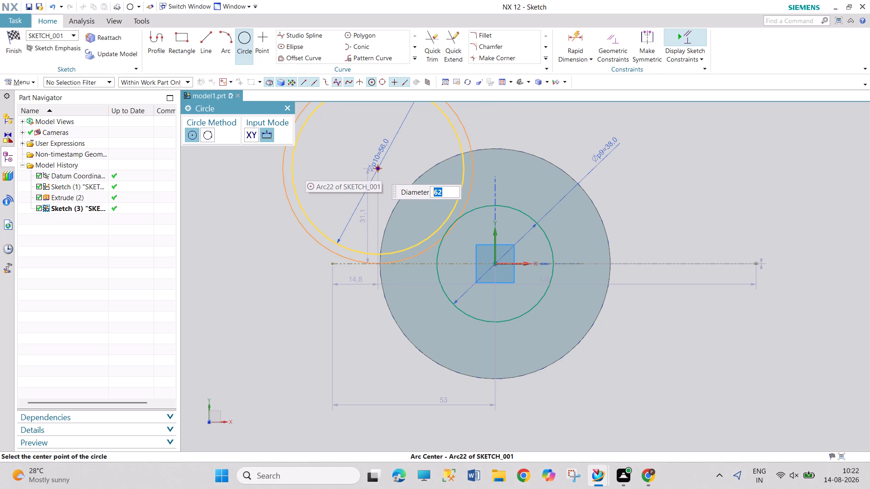
left_click(377, 169)
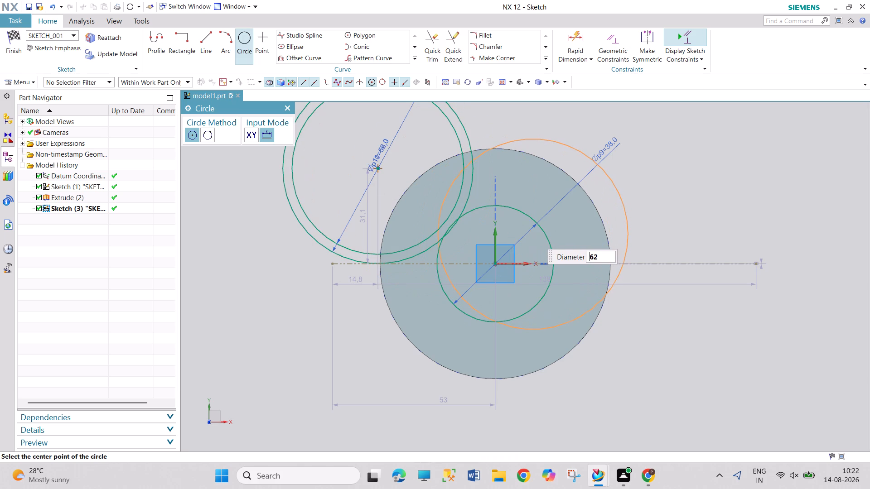
key("Escape")
key("Escape")
key("Escape")
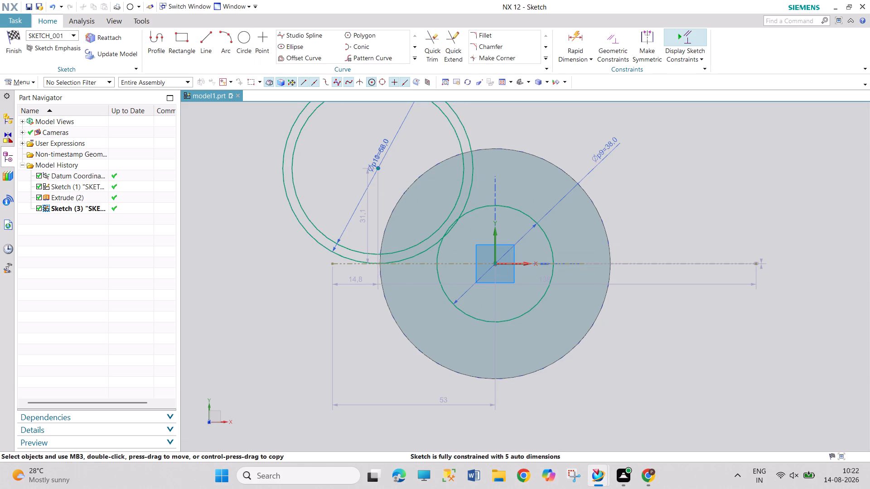
Move the 62 mm and 56 mm diameter dimension labels apart, on opposite sides of the concentric circles' shared centre.
key("Escape")
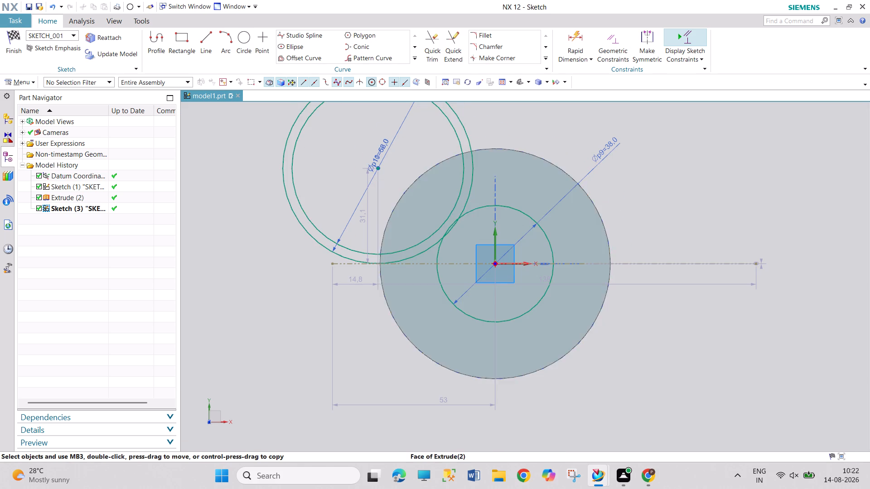
left_click_drag(378, 148, 366, 141)
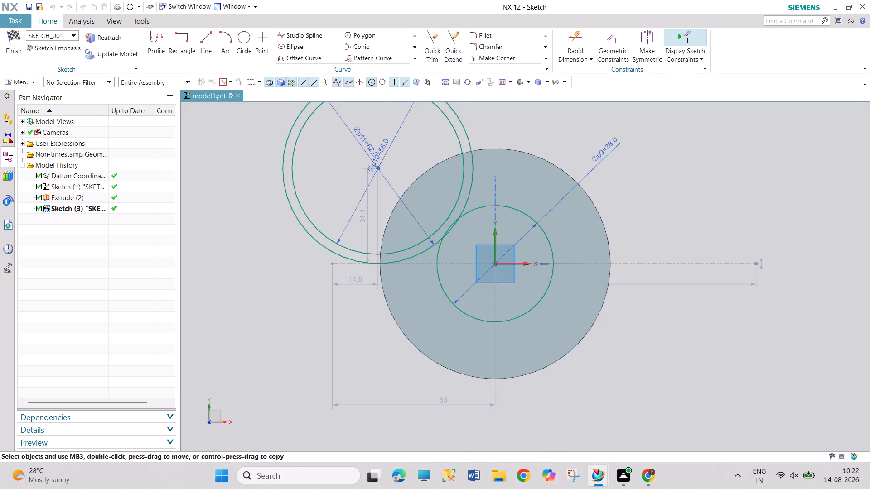
left_click_drag(366, 144, 340, 132)
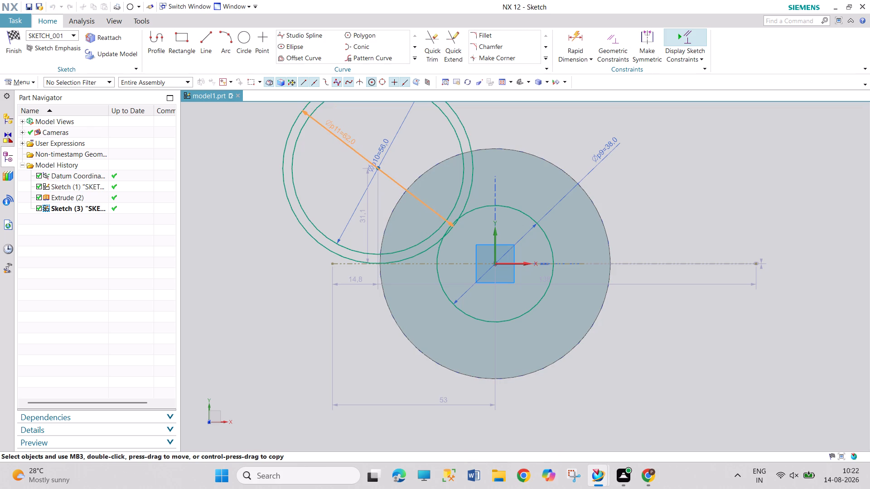
left_click_drag(380, 150, 414, 126)
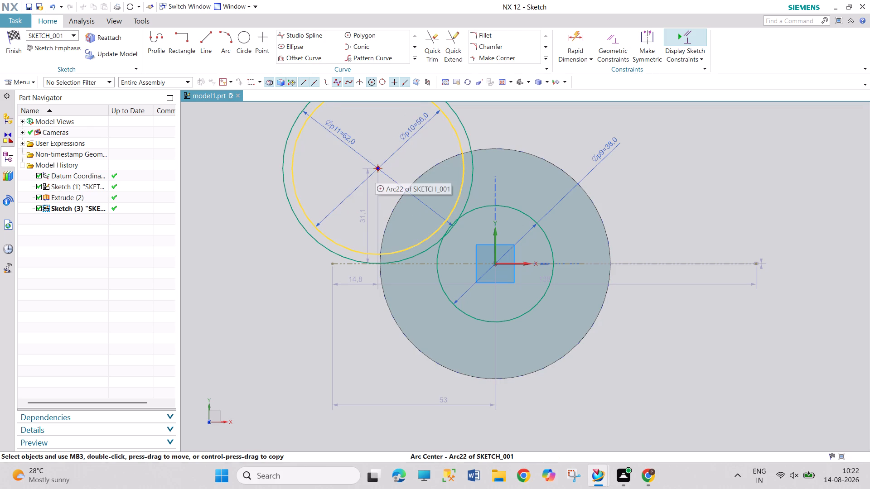
Move the two concentric circles over the disc, with their centre about 23 mm above the reference line and upper-left of the origin.
left_click_drag(377, 168, 410, 198)
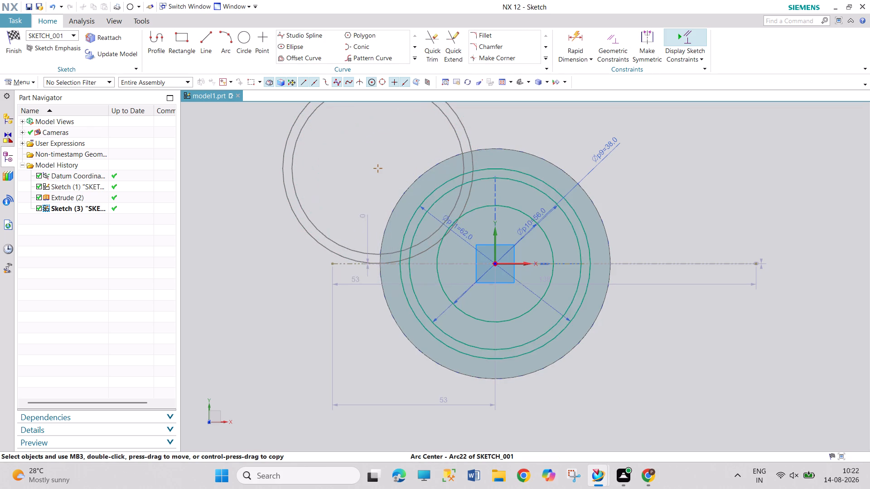
left_click_drag(410, 198, 441, 223)
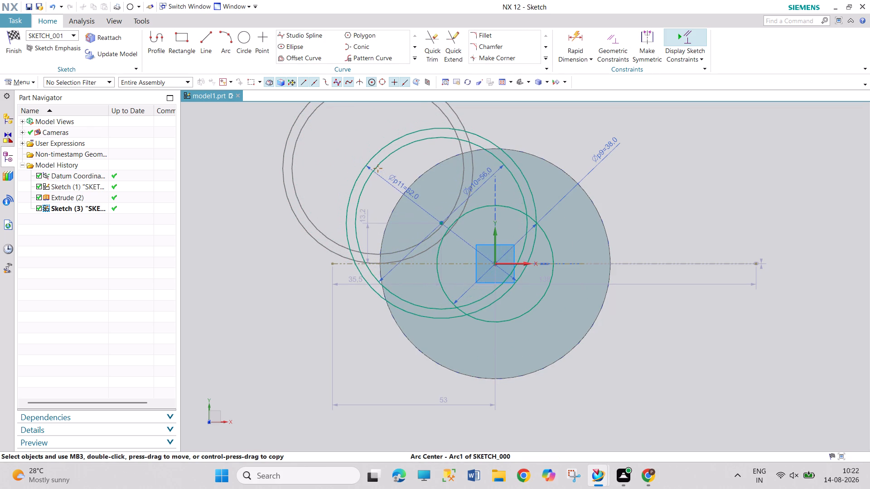
left_click_drag(441, 223, 456, 194)
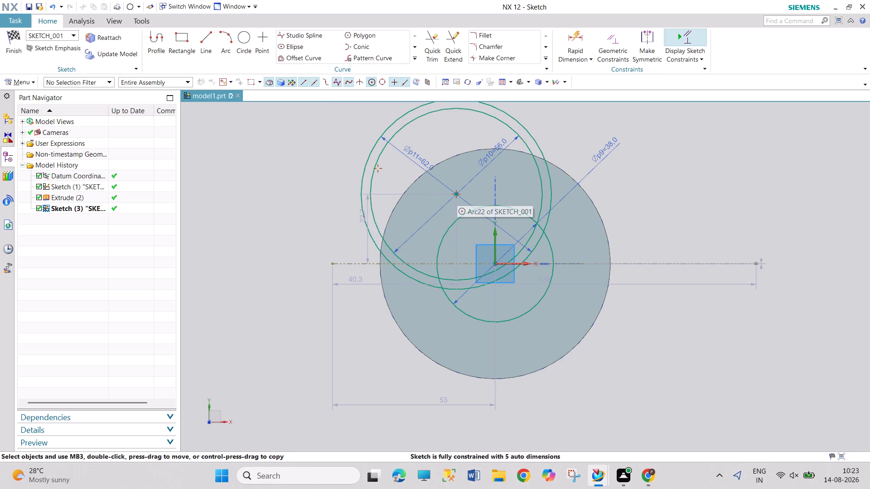
key("Escape")
key("Escape")
key("Escape")
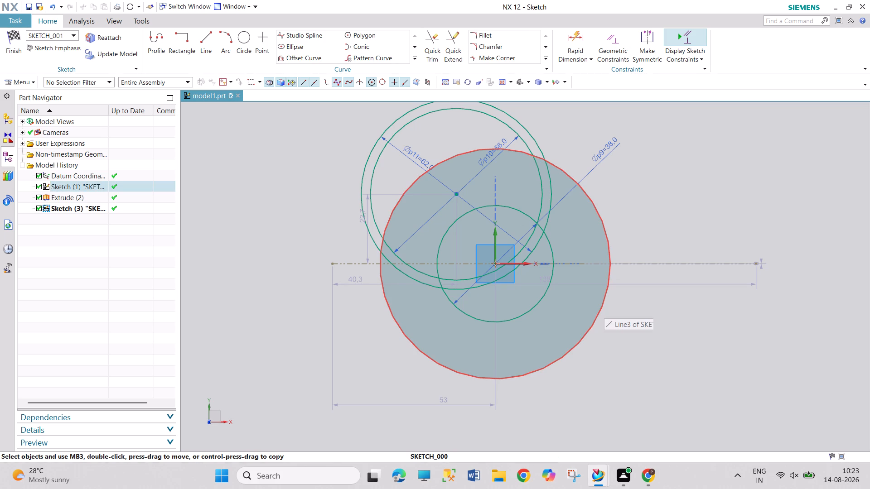
Project the disc's outer circular edge into the sketch.
left_click(410, 61)
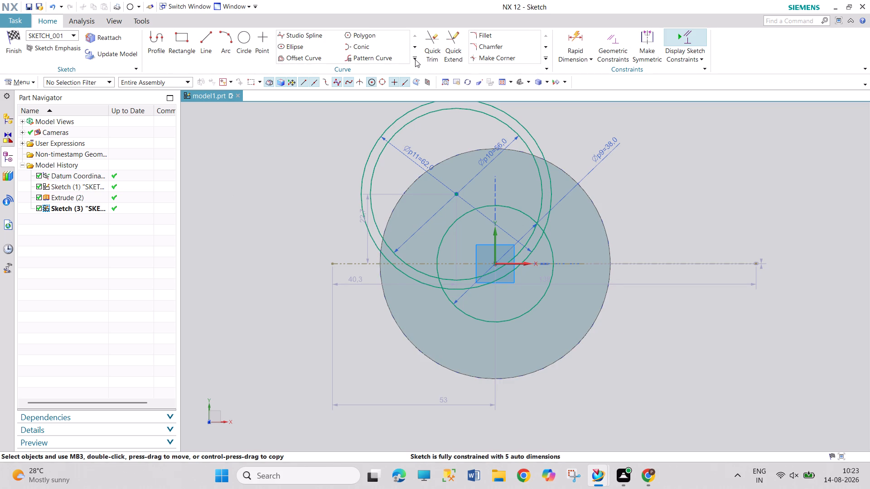
left_click(416, 59)
left_click(373, 83)
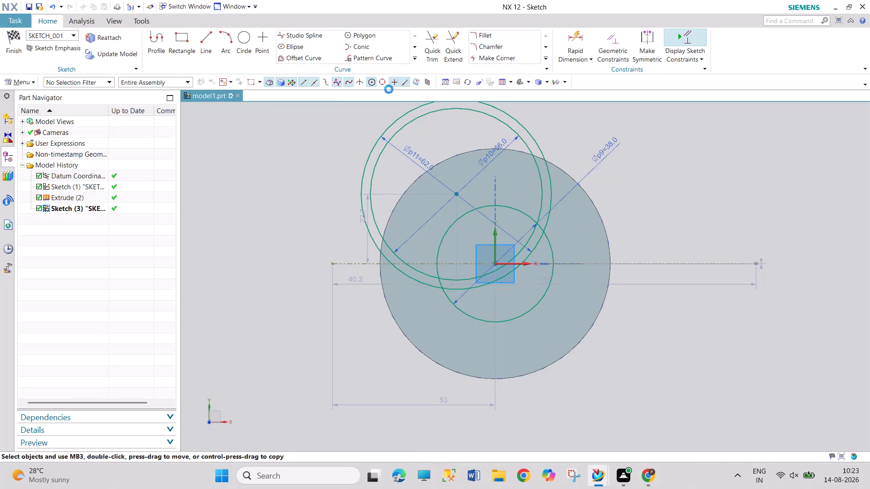
left_click(599, 314)
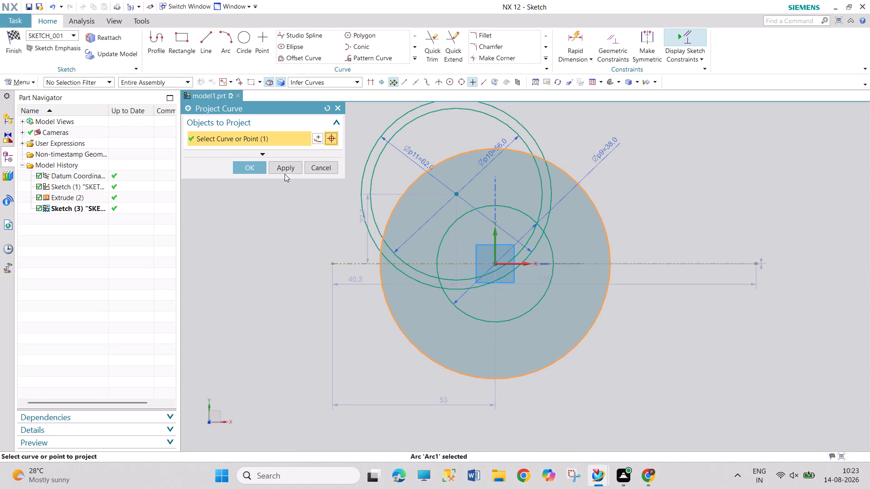
left_click(256, 166)
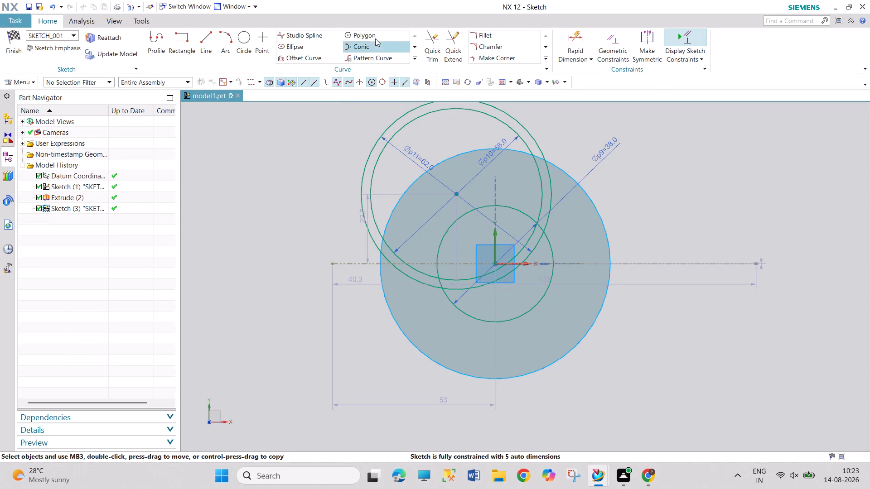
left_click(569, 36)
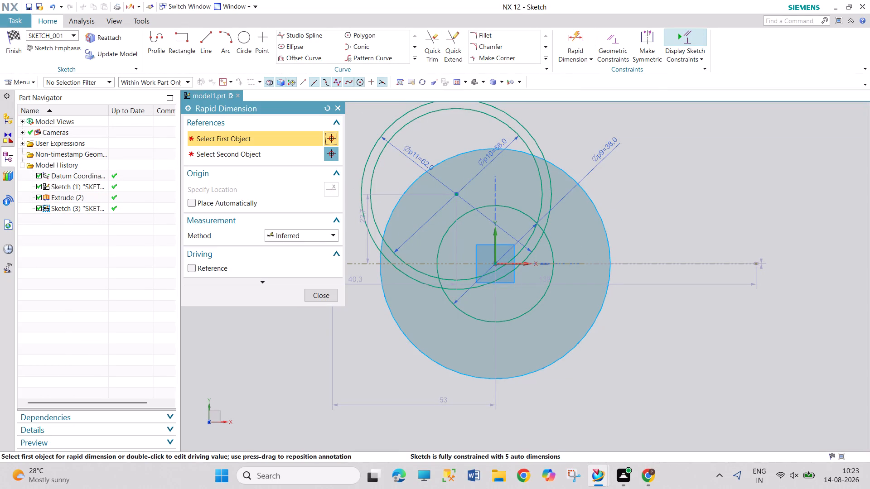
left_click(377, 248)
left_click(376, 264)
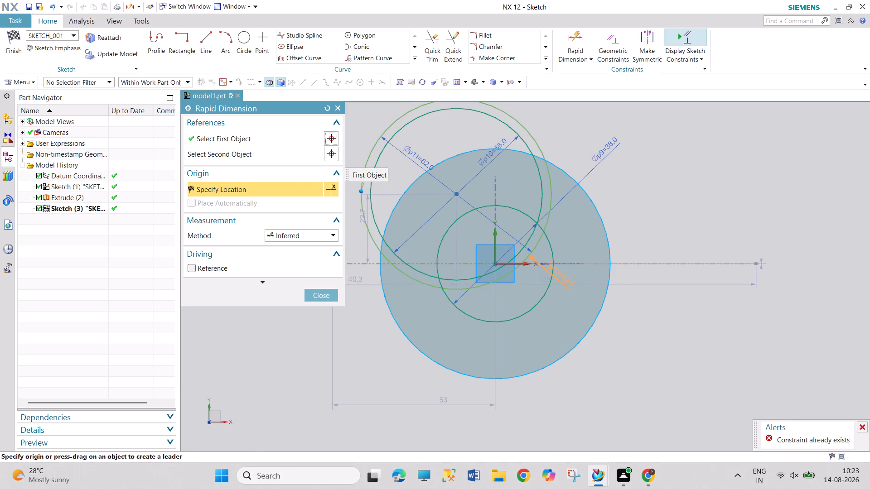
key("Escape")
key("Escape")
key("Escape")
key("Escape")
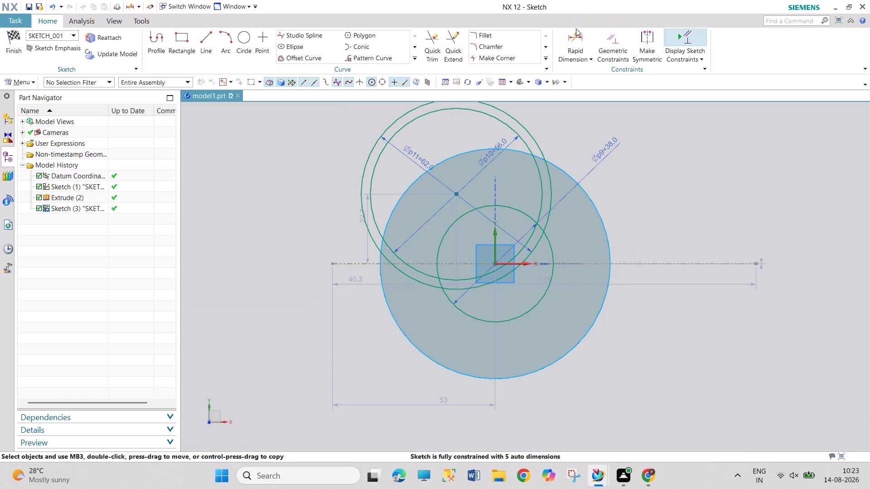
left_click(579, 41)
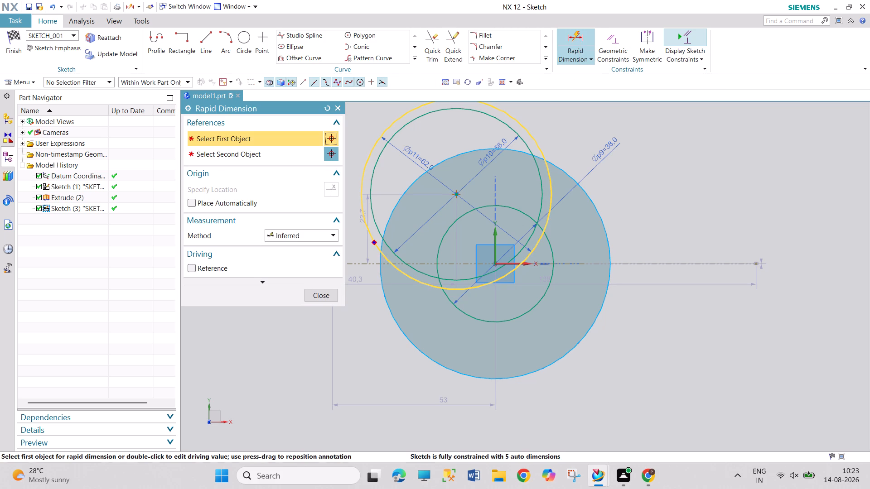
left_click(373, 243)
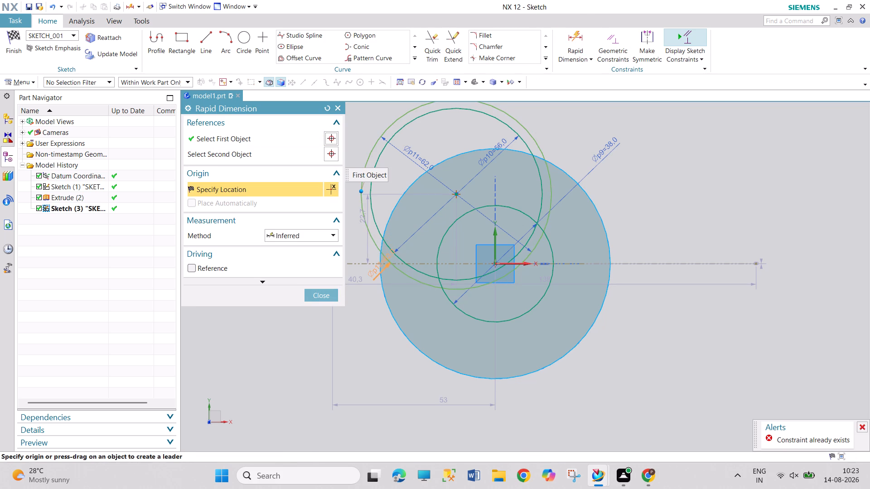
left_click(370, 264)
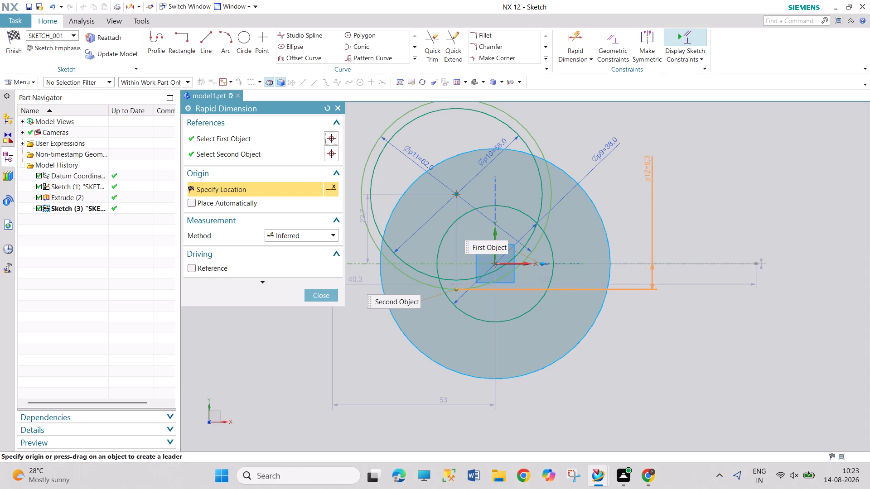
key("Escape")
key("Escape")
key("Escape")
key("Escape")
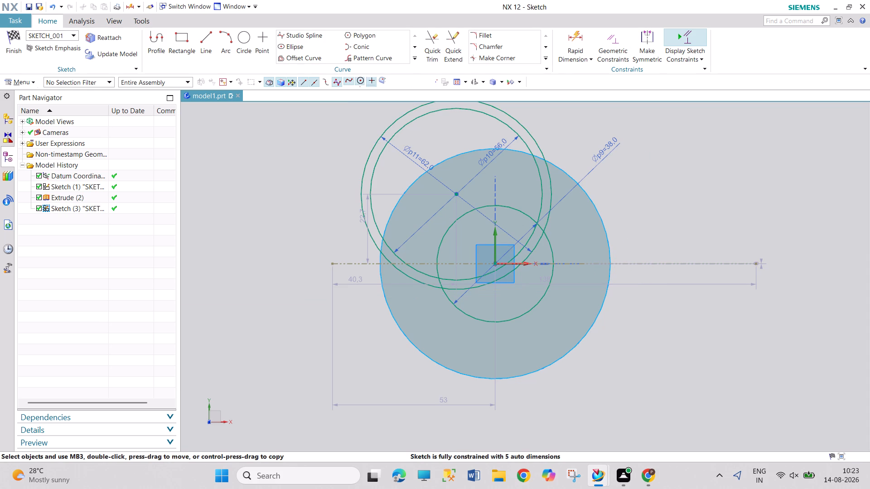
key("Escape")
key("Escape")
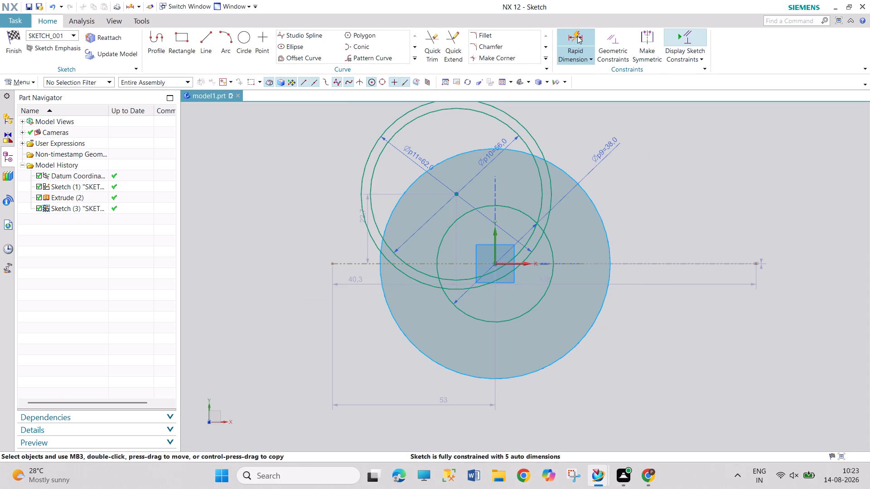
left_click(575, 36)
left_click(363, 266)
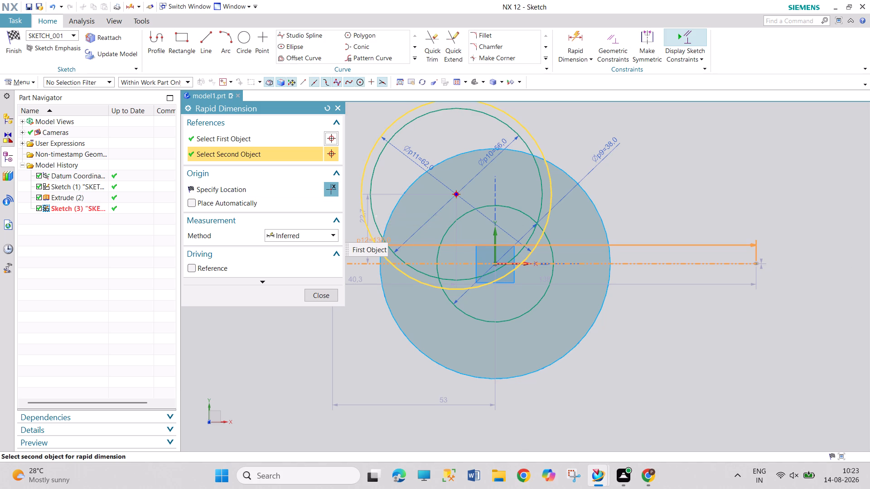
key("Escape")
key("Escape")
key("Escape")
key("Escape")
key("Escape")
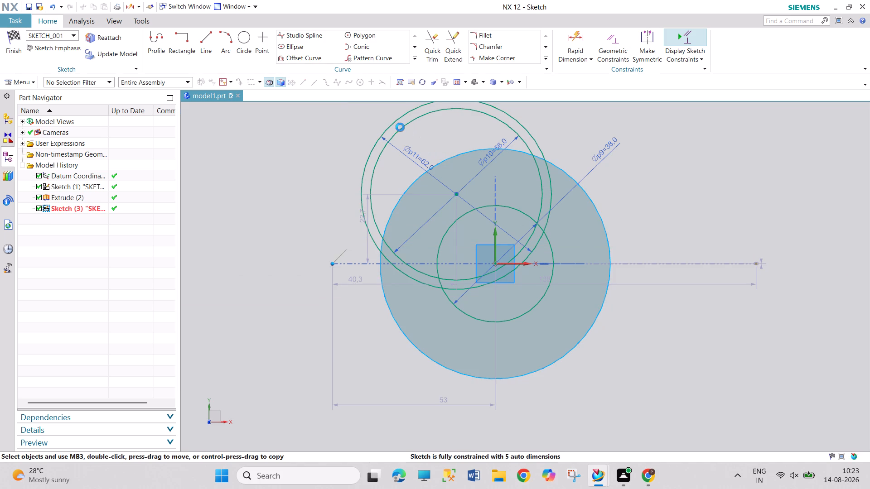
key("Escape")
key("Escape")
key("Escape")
Trim the 56 mm and 62 mm circles, keeping only their two left arcs between the 38 mm circle and the disc's edge.
left_click(428, 39)
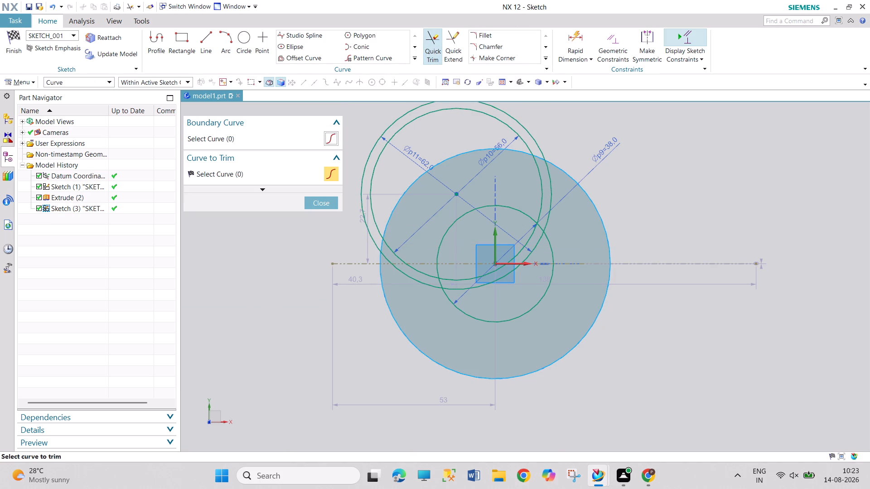
left_click(408, 121)
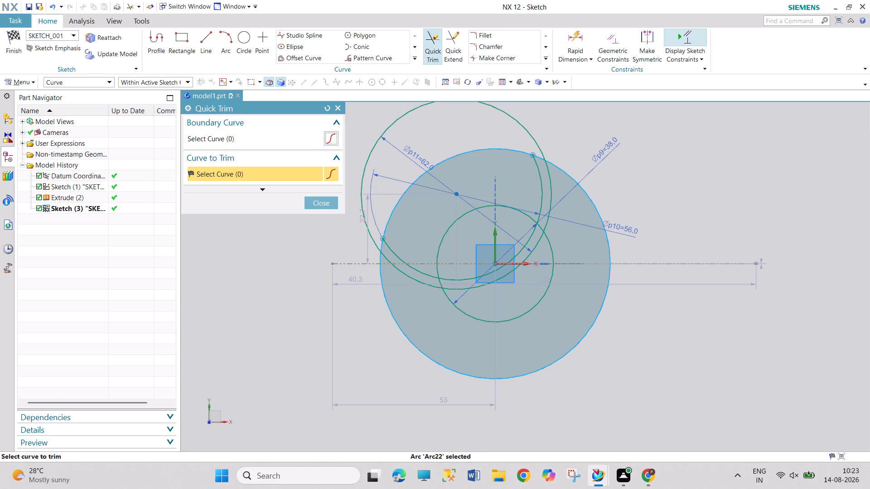
left_click(406, 114)
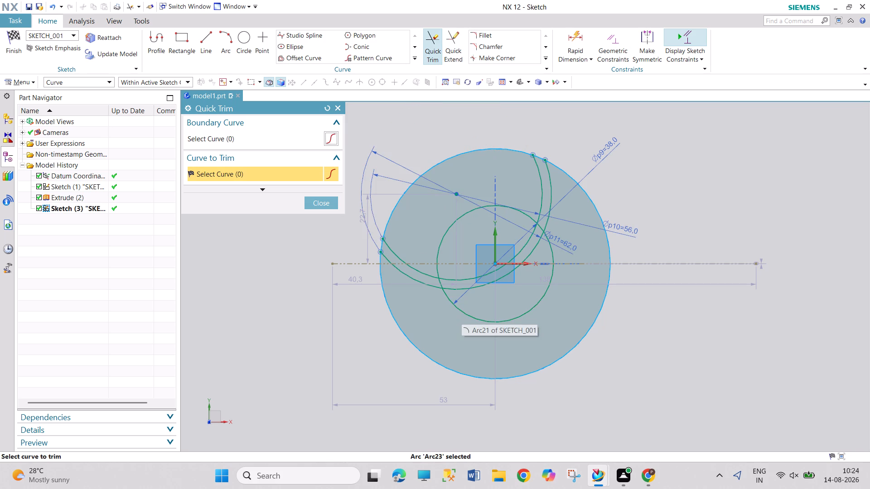
left_click(466, 287)
left_click(465, 279)
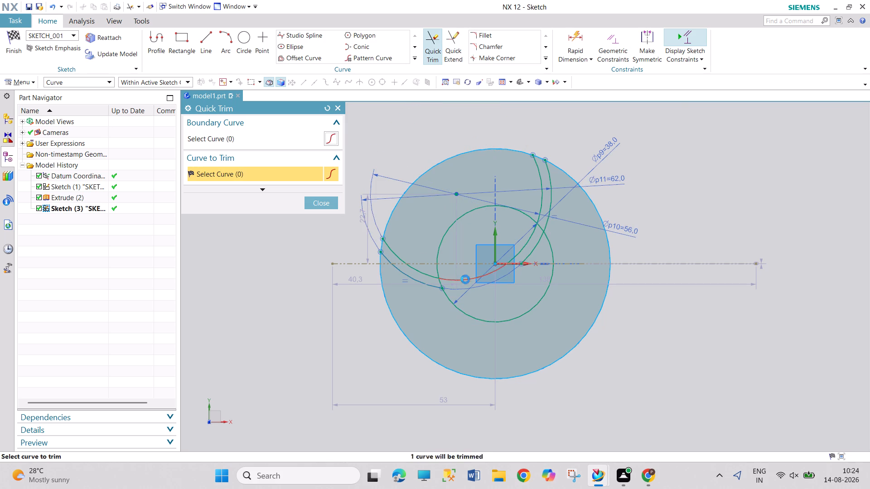
left_click(524, 243)
left_click(535, 249)
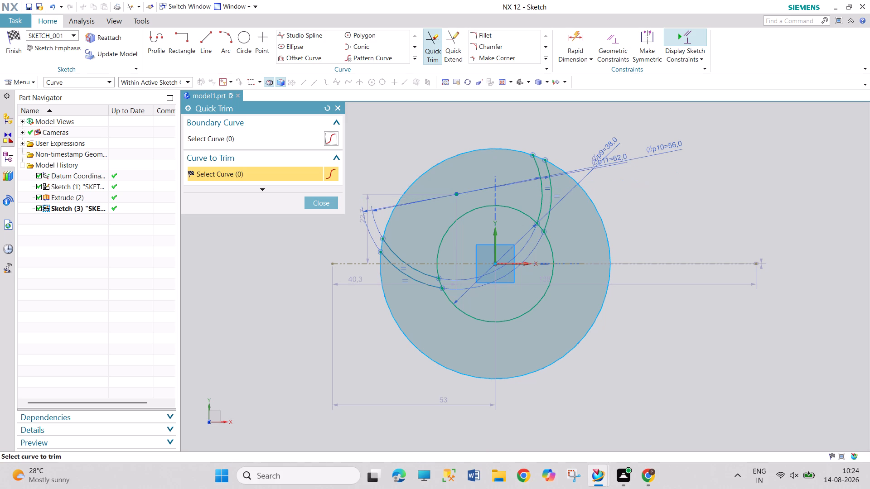
left_click(549, 206)
left_click(539, 199)
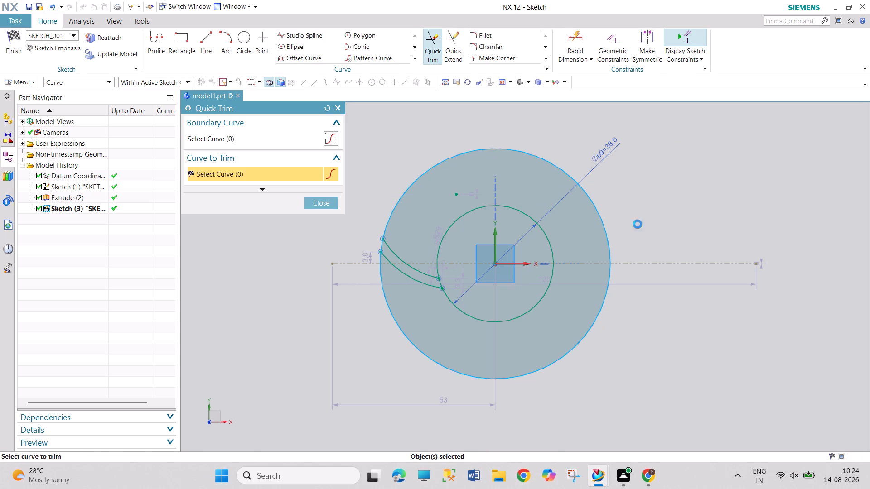
key("Escape")
key("Escape")
key("Escape")
key("Escape")
Move the vertical dimension from the reference line to the lower arc's outer end clear of the disc and set it to 3 mm.
left_click_drag(368, 257, 355, 242)
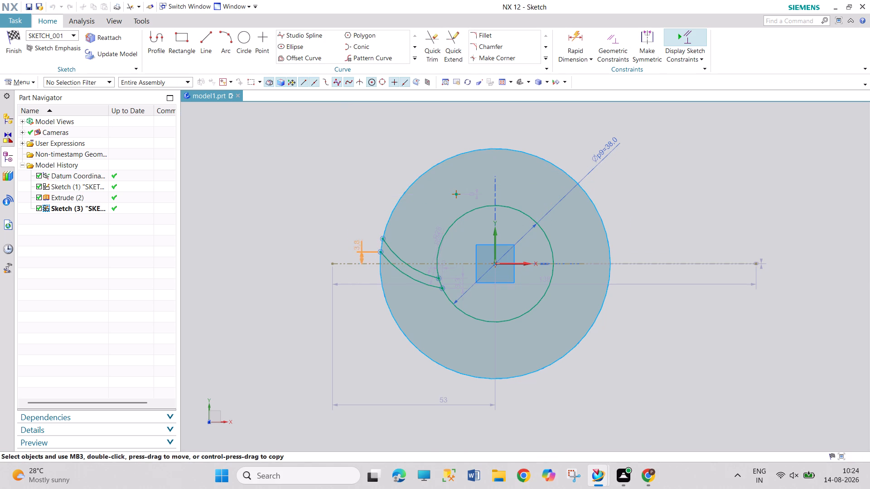
left_click_drag(355, 242, 348, 208)
double_click(348, 206)
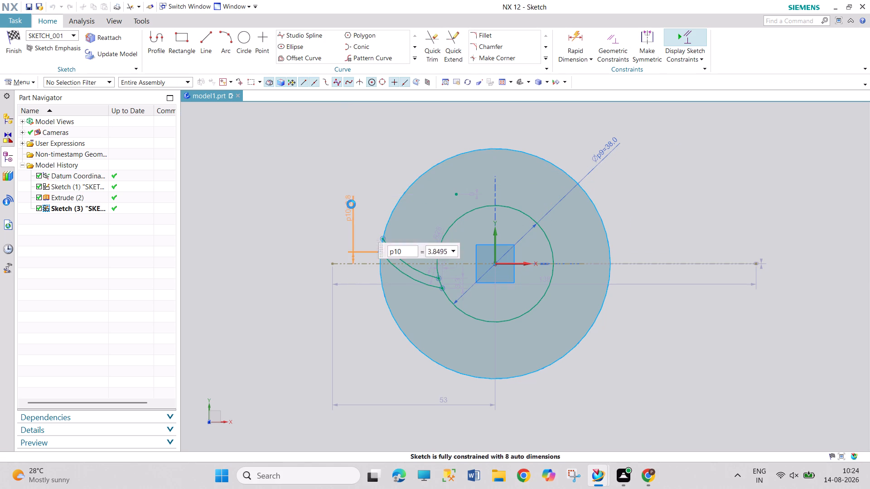
key("3")
key("Return")
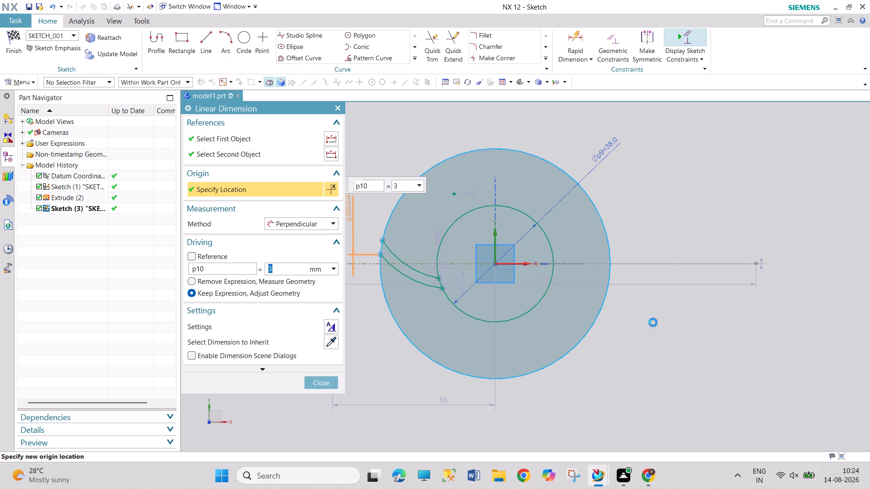
key("Escape")
key("Escape")
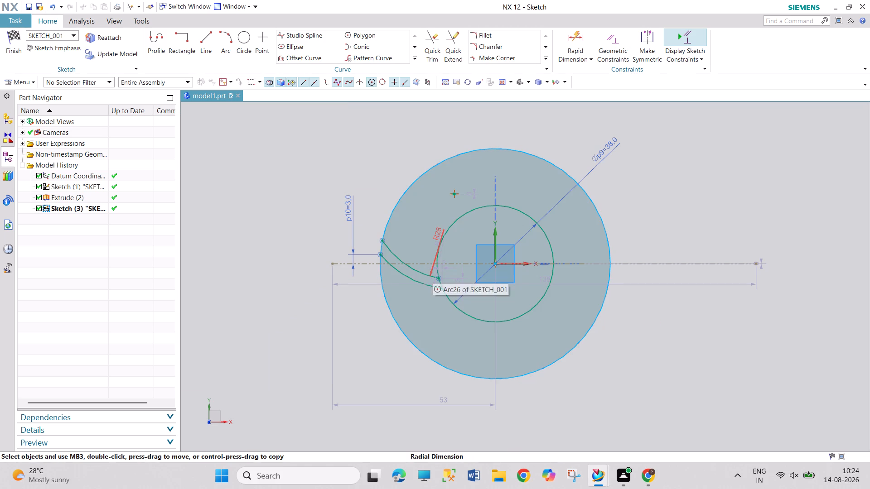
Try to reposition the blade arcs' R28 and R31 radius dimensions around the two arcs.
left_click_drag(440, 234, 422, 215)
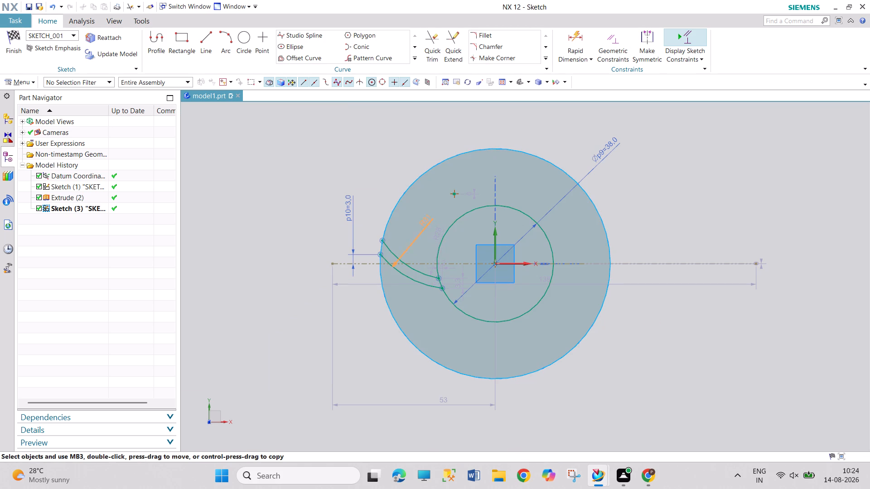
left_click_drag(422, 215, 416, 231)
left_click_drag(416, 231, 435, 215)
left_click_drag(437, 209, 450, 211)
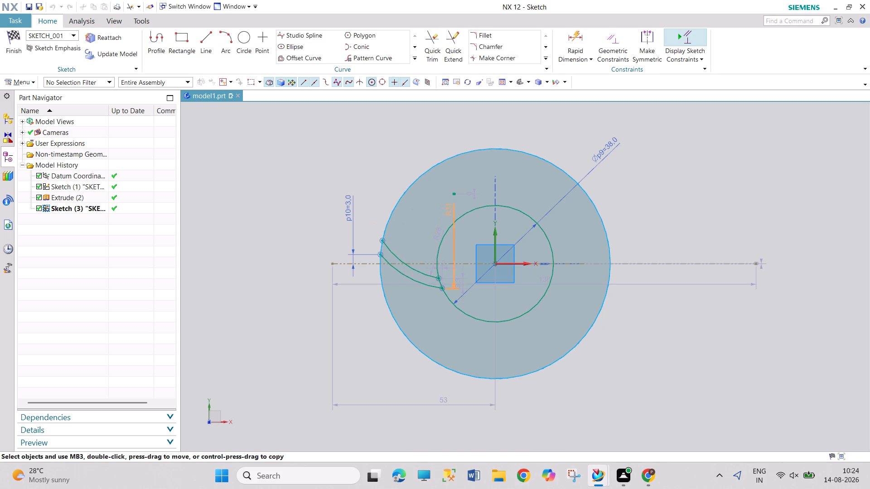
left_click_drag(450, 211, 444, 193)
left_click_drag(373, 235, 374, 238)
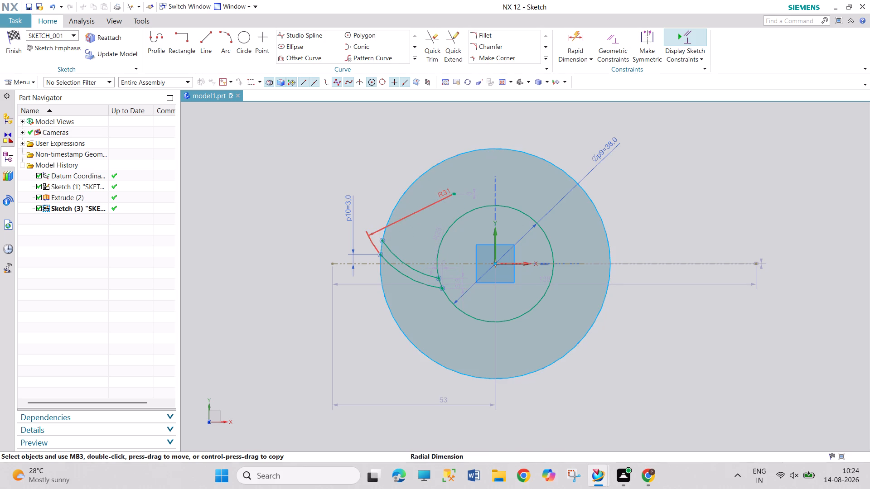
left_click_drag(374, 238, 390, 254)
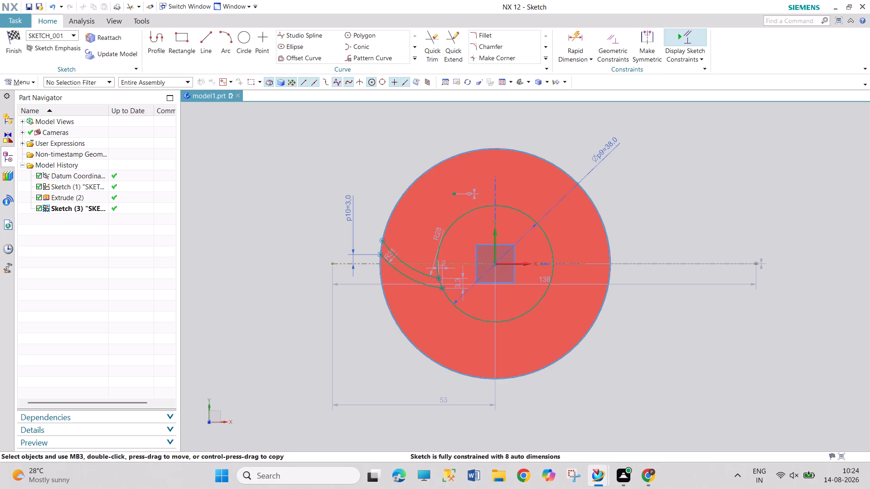
Dimension the vertical distance from the horizontal reference line to the upper arc's inner end and set it to 3 mm.
left_click(580, 42)
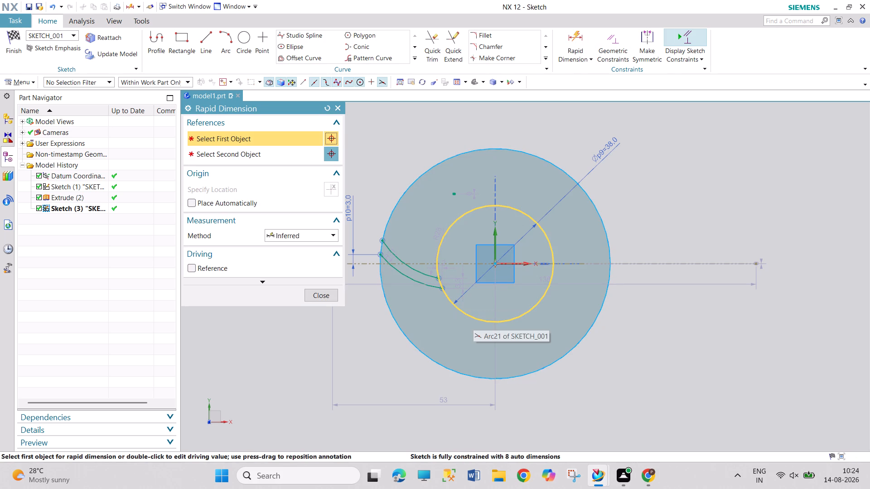
left_click(436, 278)
left_click(447, 265)
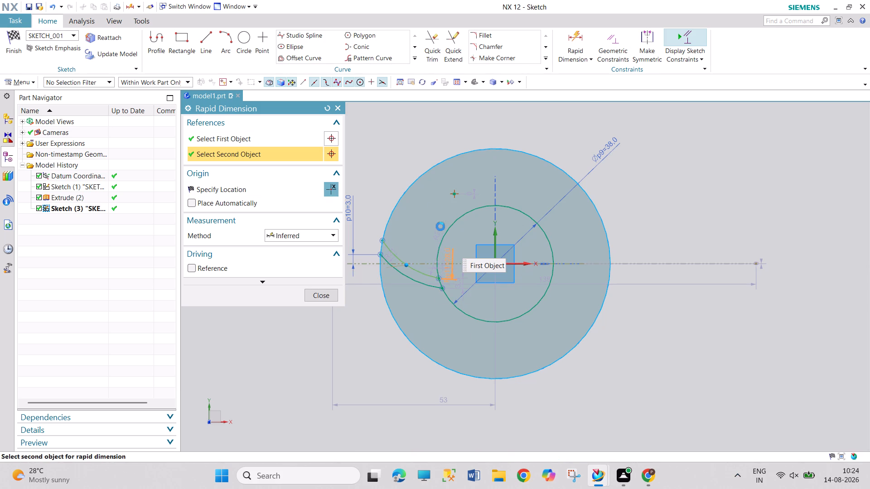
left_click(405, 171)
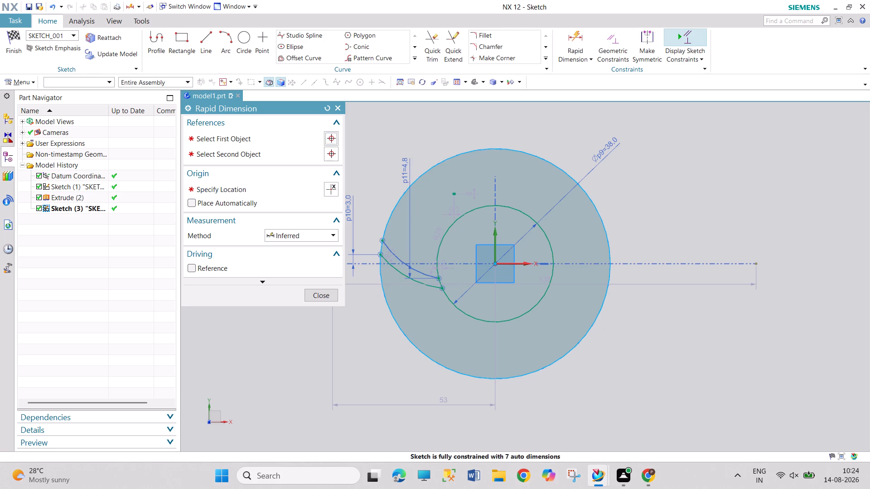
key("3")
key("Return")
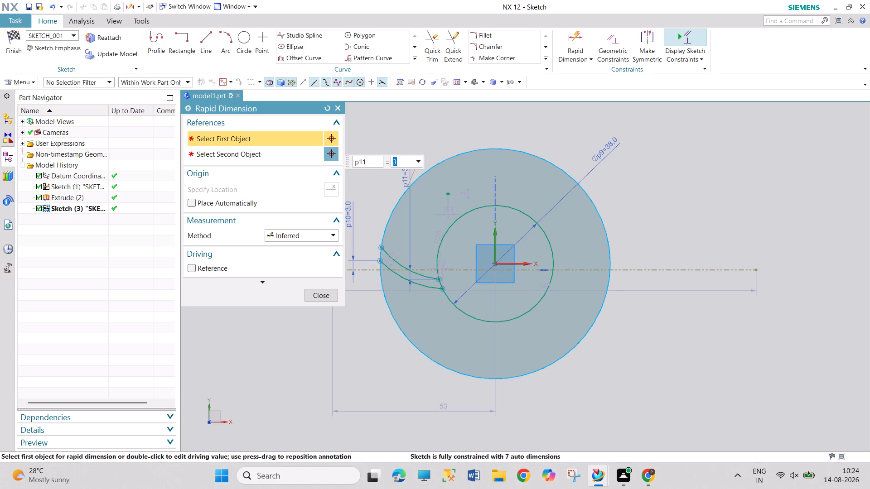
key("Escape")
key("Escape")
key("Escape")
key("Escape")
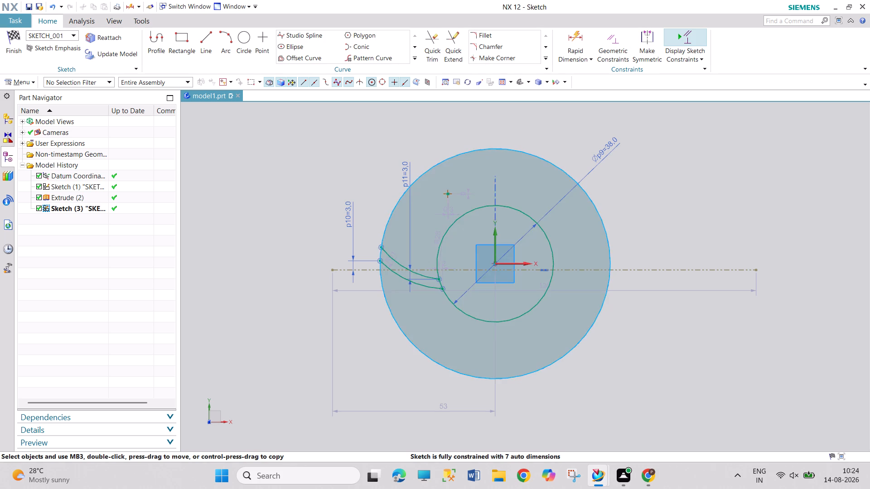
Move the R31 and R28 dimensions above the disc and the 138 mm dimension below it, clear of the geometry.
left_click_drag(392, 250, 396, 245)
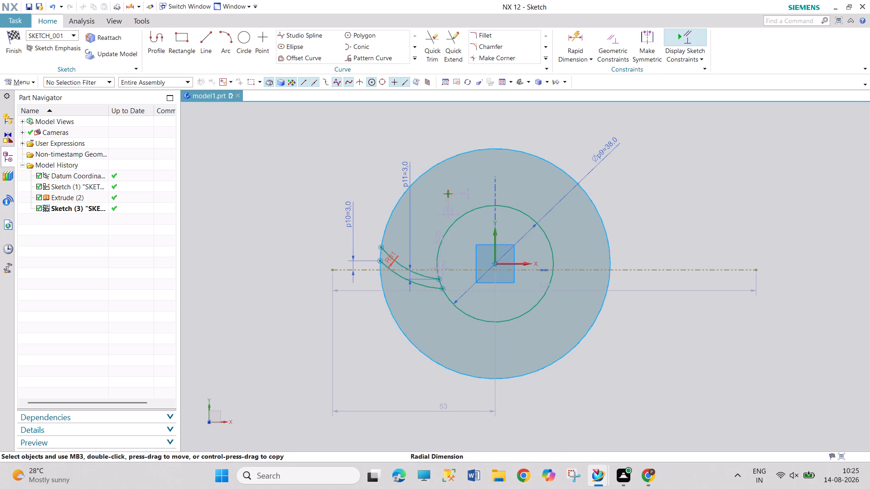
left_click_drag(396, 245, 454, 122)
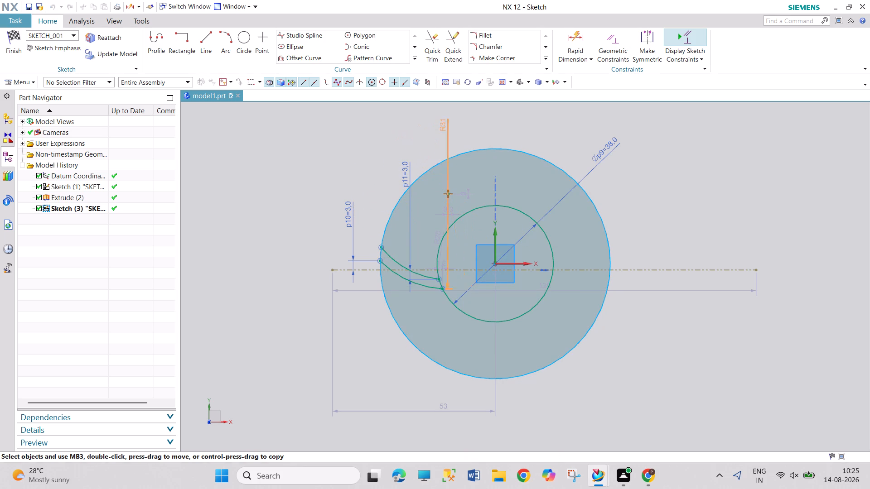
left_click_drag(454, 122, 469, 120)
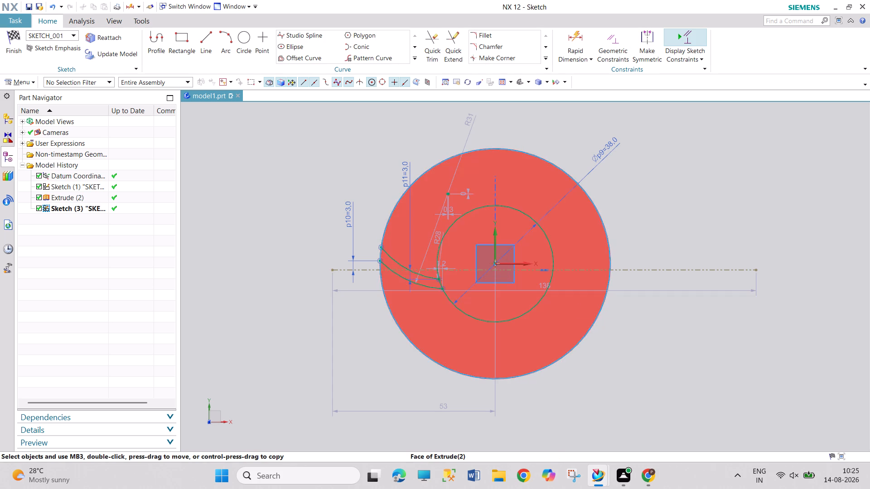
left_click_drag(578, 292, 578, 328)
left_click_drag(638, 284, 639, 310)
left_click_drag(613, 292, 602, 429)
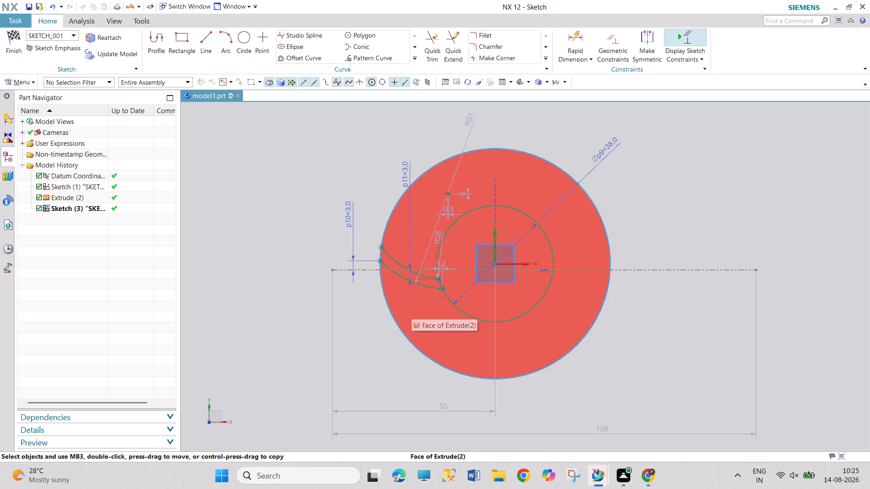
left_click_drag(436, 244, 445, 203)
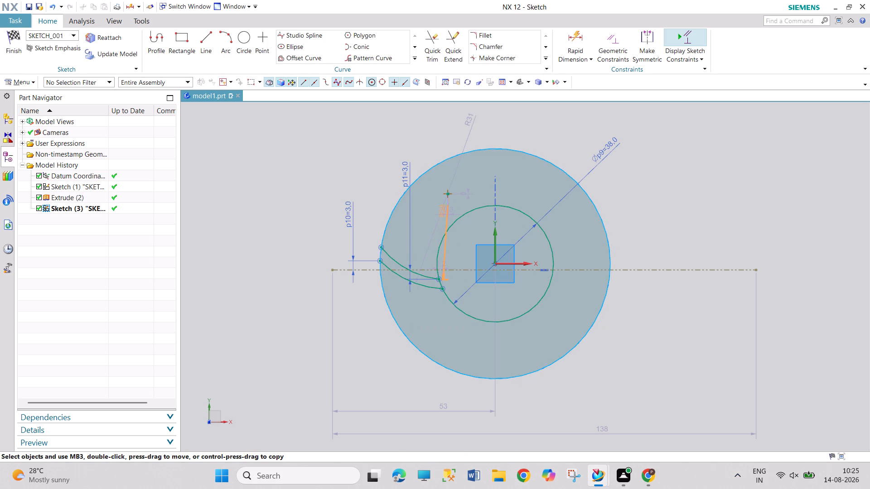
left_click_drag(445, 203, 439, 126)
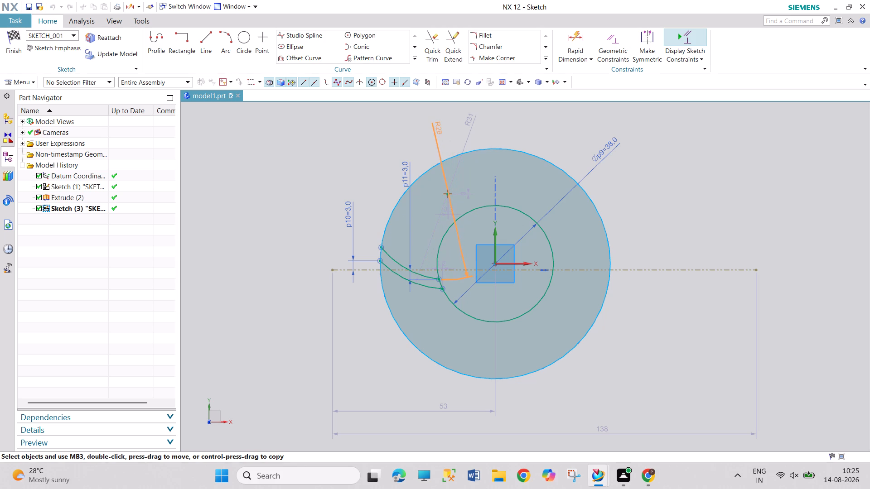
left_click_drag(439, 126, 444, 113)
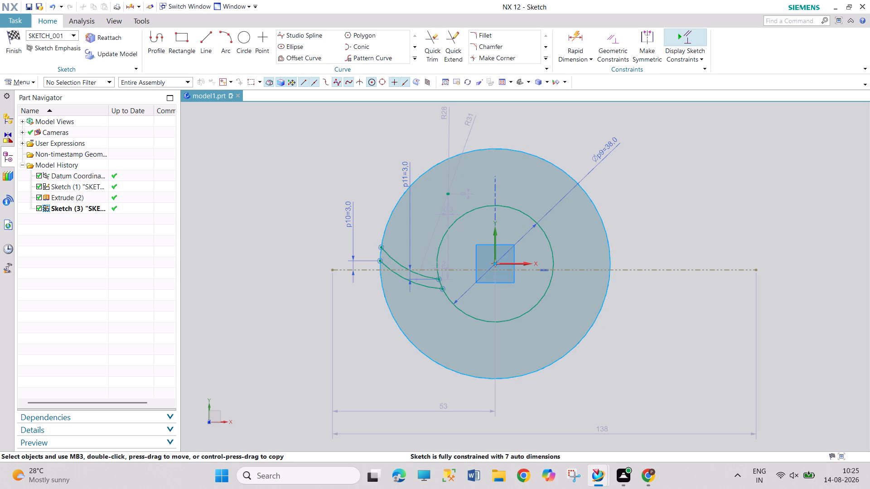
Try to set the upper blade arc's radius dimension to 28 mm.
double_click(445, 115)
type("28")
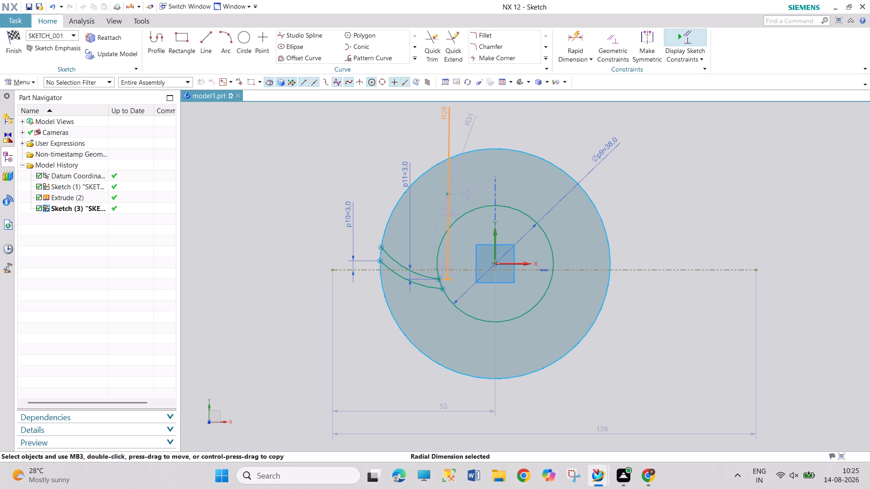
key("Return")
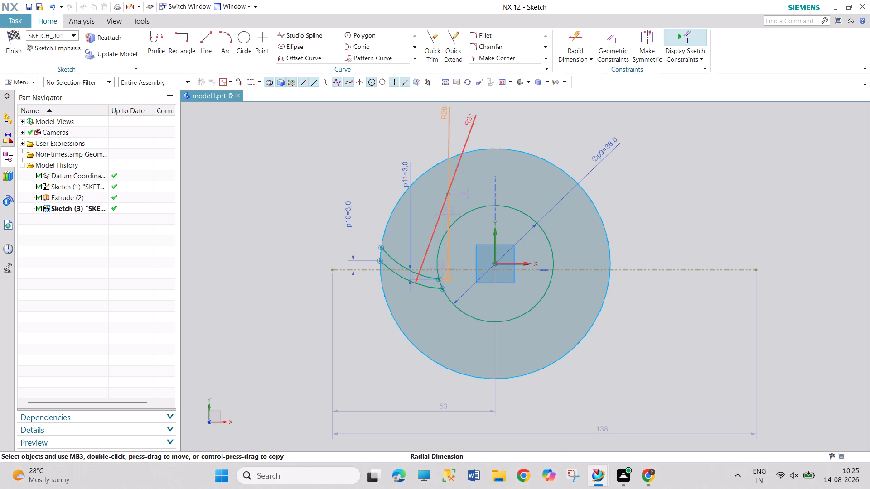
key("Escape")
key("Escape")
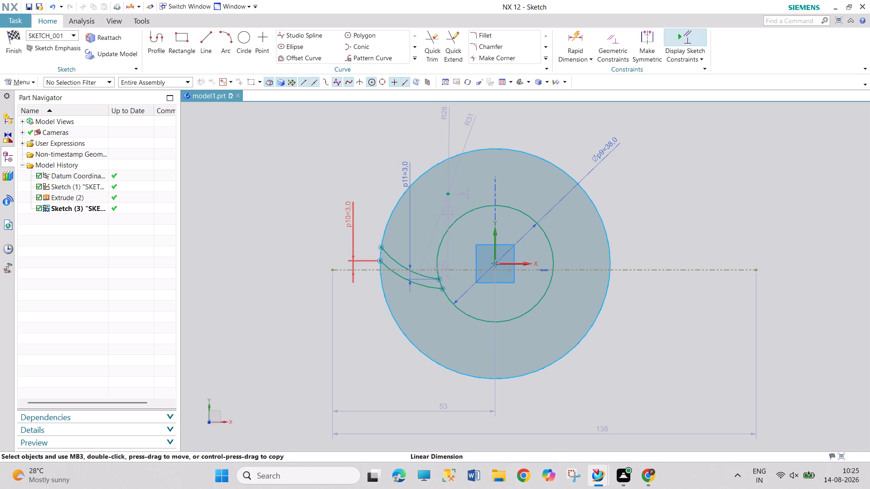
Move the lower arc's 3 mm dimension slightly outward and the 1.2 mm and 0.3 mm dimensions above the blade profile.
left_click_drag(351, 220, 345, 217)
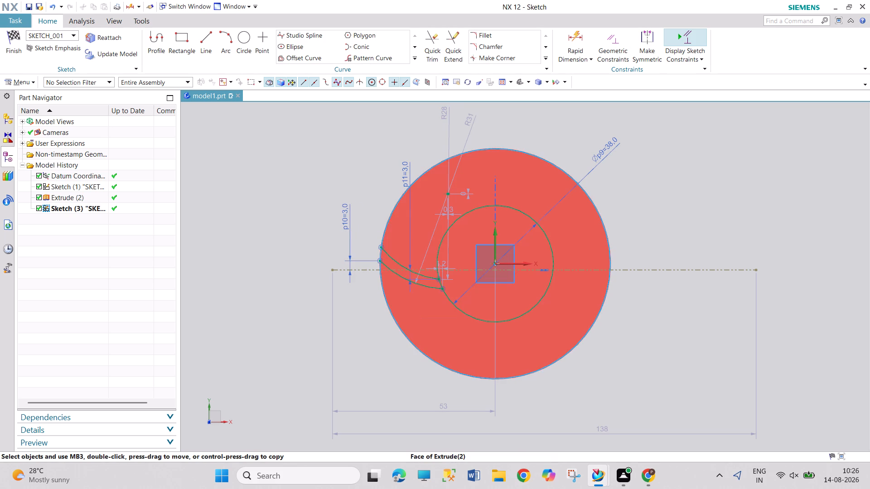
left_click_drag(440, 265, 443, 265)
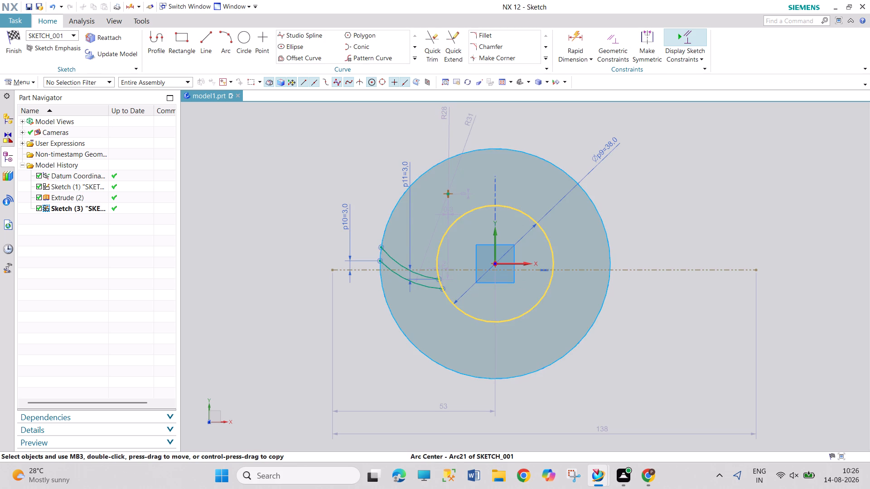
left_click_drag(443, 265, 507, 196)
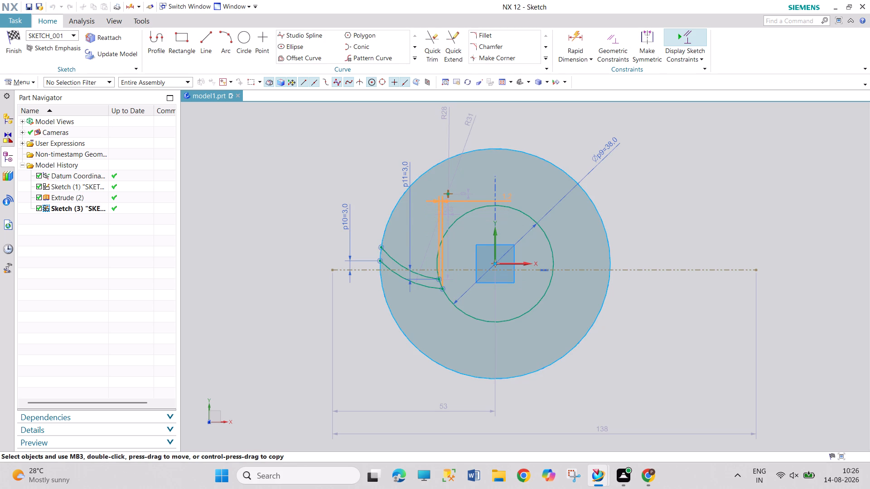
left_click_drag(507, 196, 526, 141)
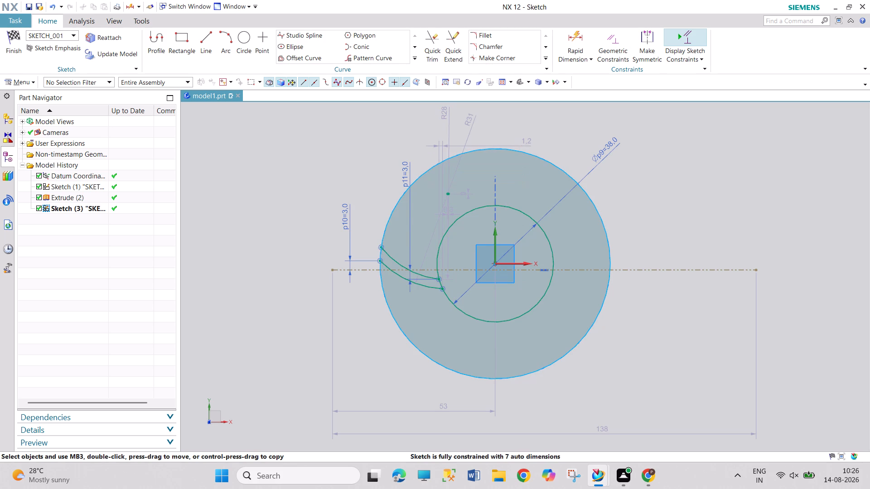
left_click_drag(453, 210, 500, 157)
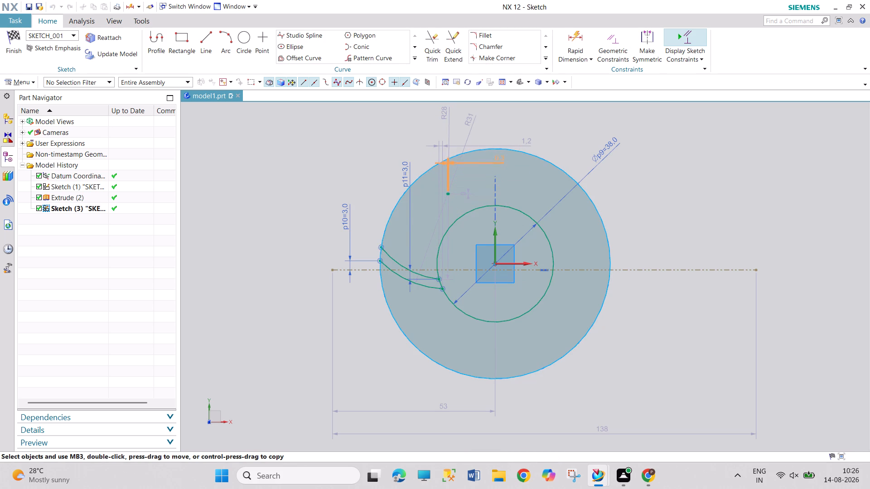
left_click_drag(500, 157, 509, 120)
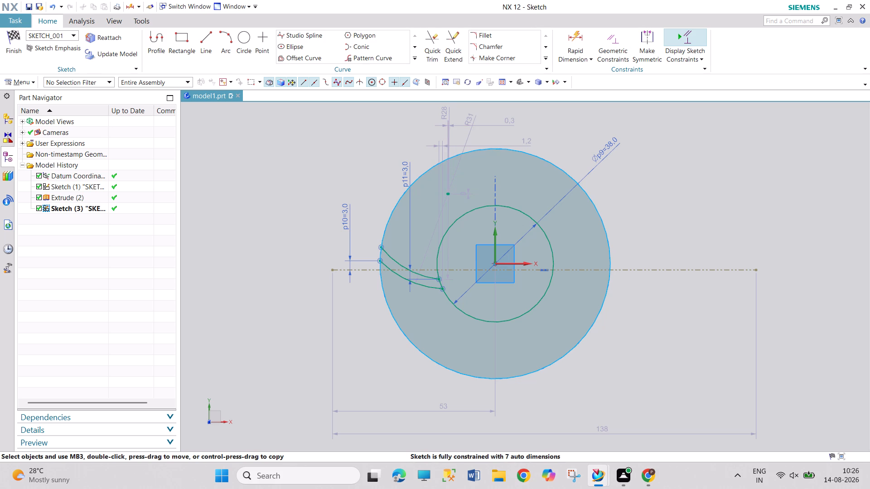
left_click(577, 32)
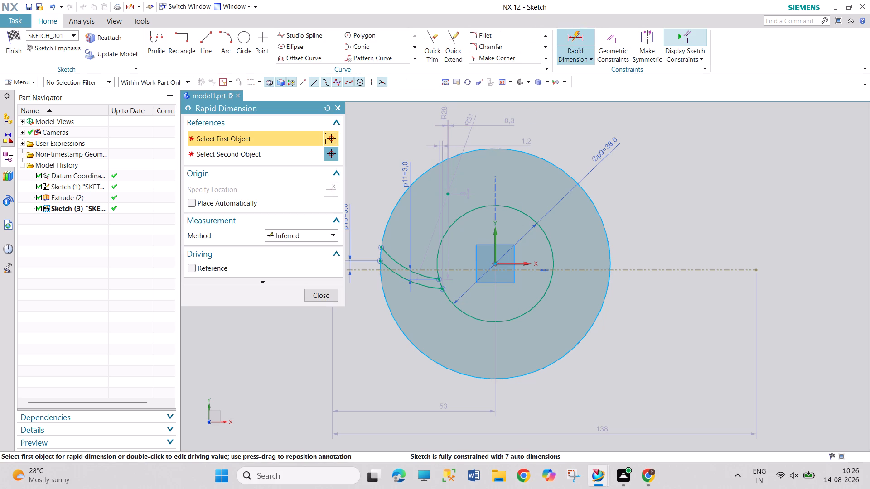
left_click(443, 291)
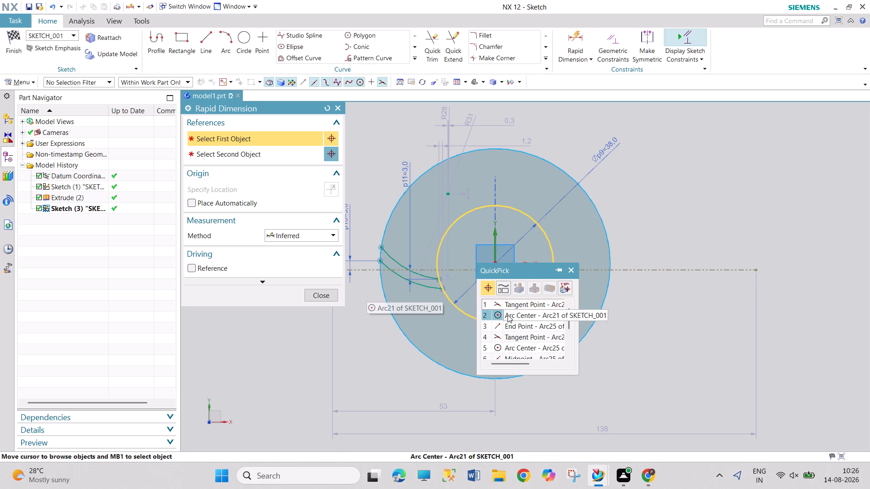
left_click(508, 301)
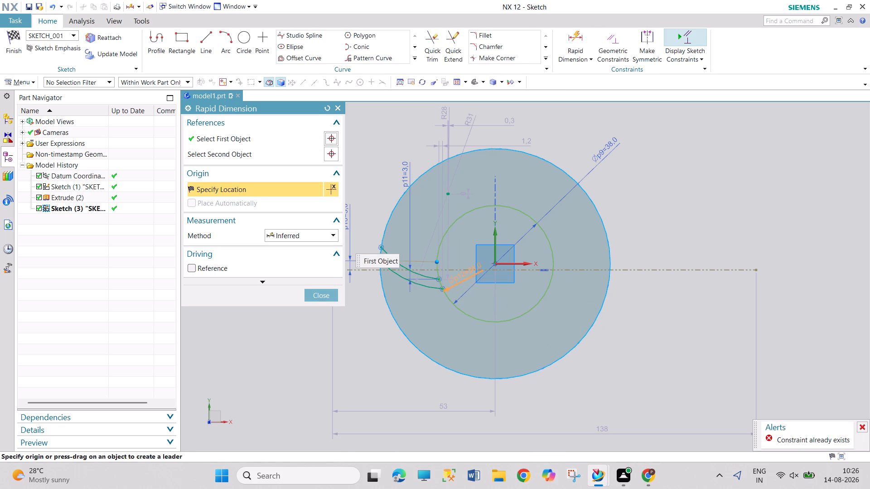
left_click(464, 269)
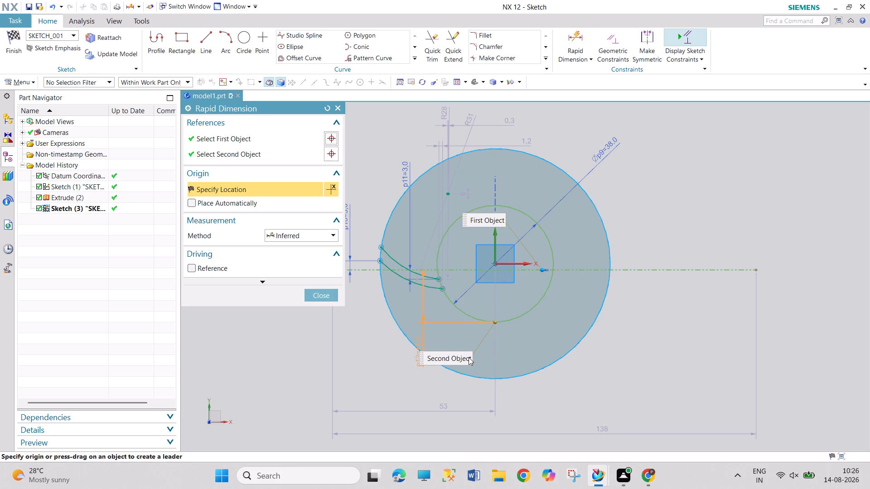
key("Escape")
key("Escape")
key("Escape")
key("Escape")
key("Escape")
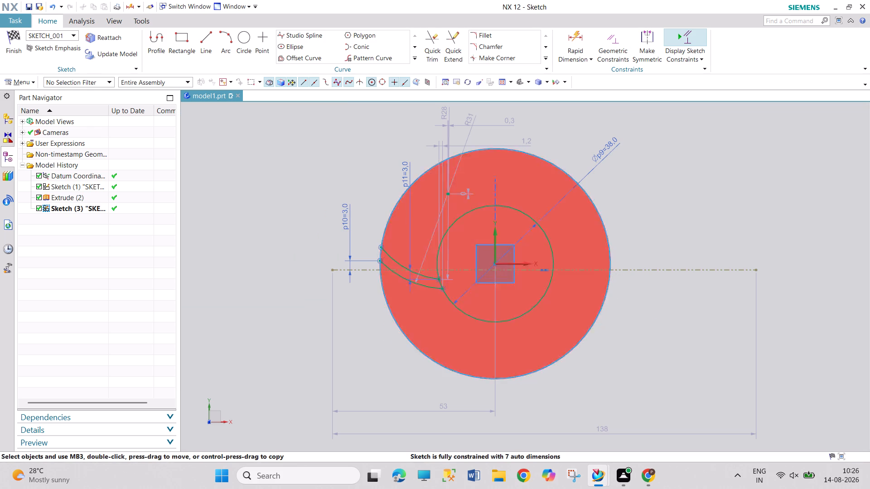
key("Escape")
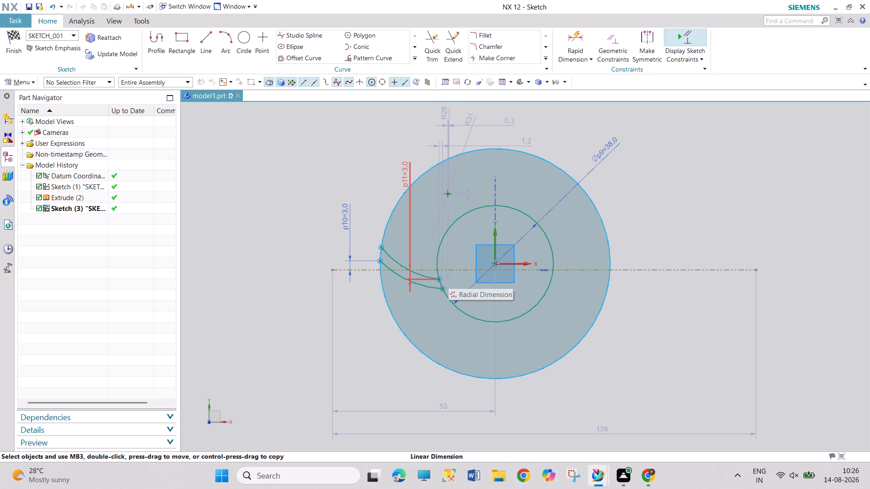
Move the 3 mm dimension of the upper arc's inner end outside the disc, beyond the lower arc's 3 mm dimension.
left_click_drag(404, 178, 310, 187)
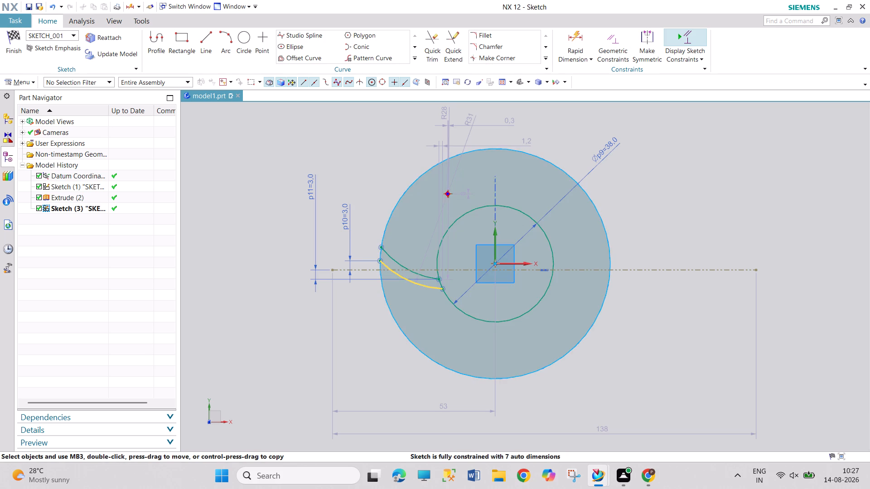
Trim the 38 mm circle so only the short arc joining the two blade arcs' inner ends remains.
left_click(422, 38)
left_click(440, 42)
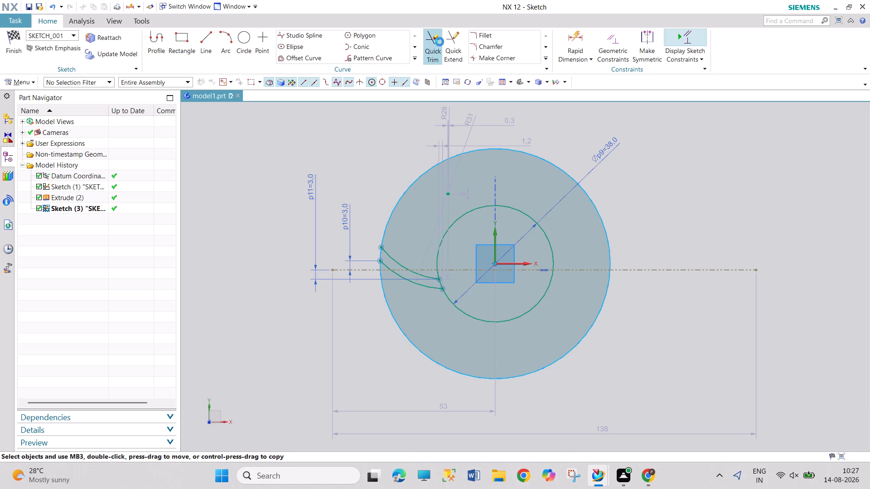
left_click(476, 211)
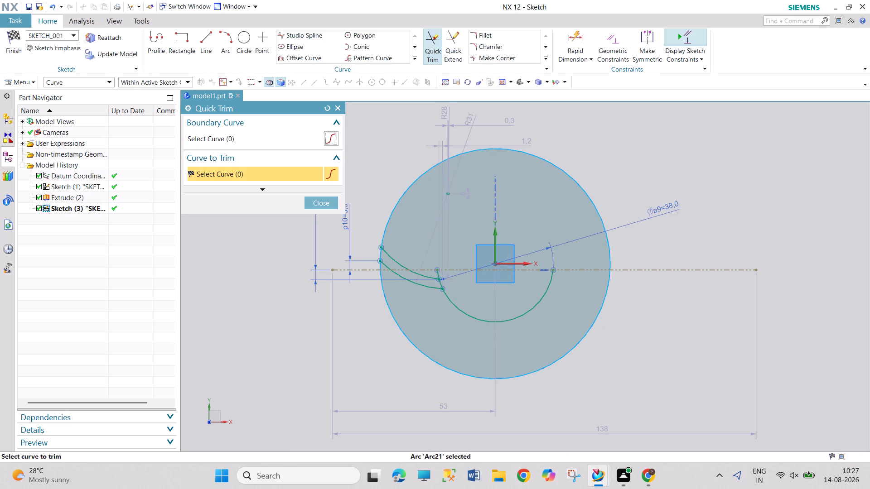
left_click(463, 312)
left_click(439, 275)
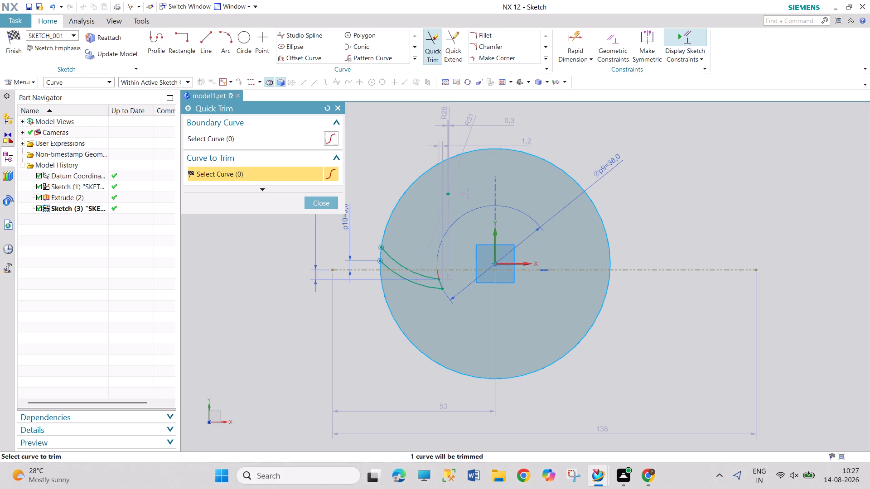
left_click(328, 203)
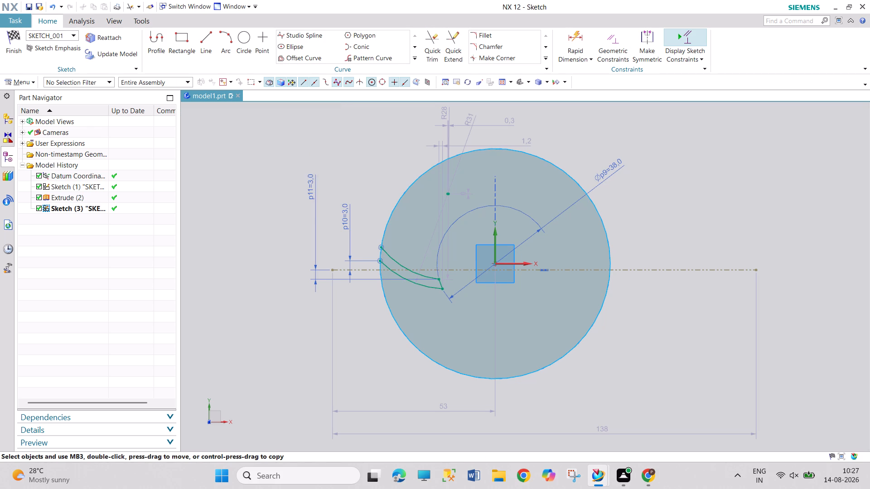
Trim the circle on the disc's outer edge so only the short arc joining the blade arcs' outer ends remains.
left_click(437, 40)
left_click(430, 171)
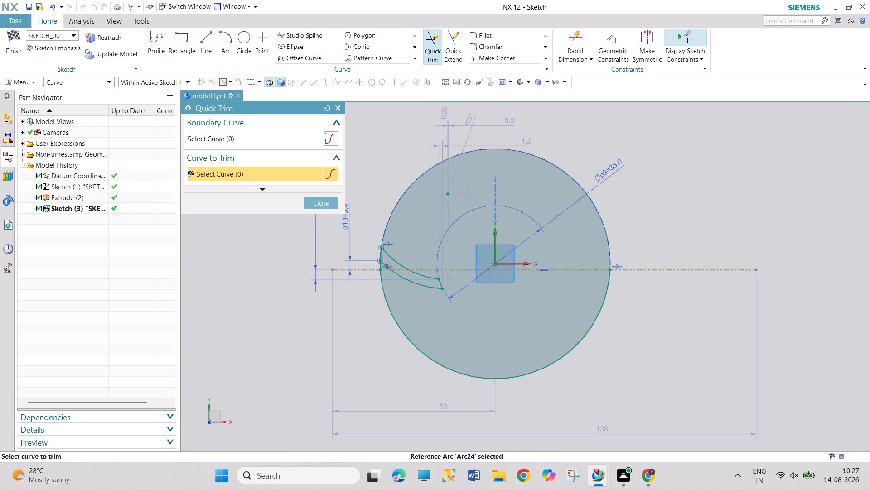
left_click(394, 324)
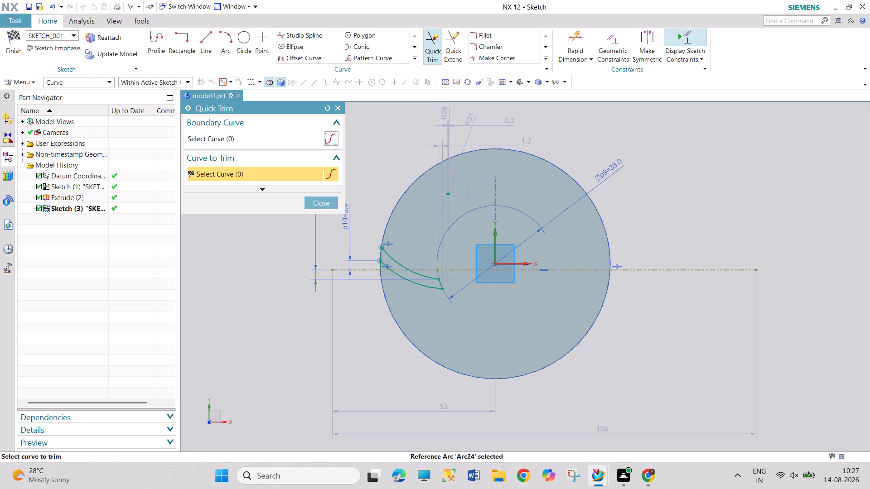
scroll(377, 270, "up", 3)
left_click(382, 262)
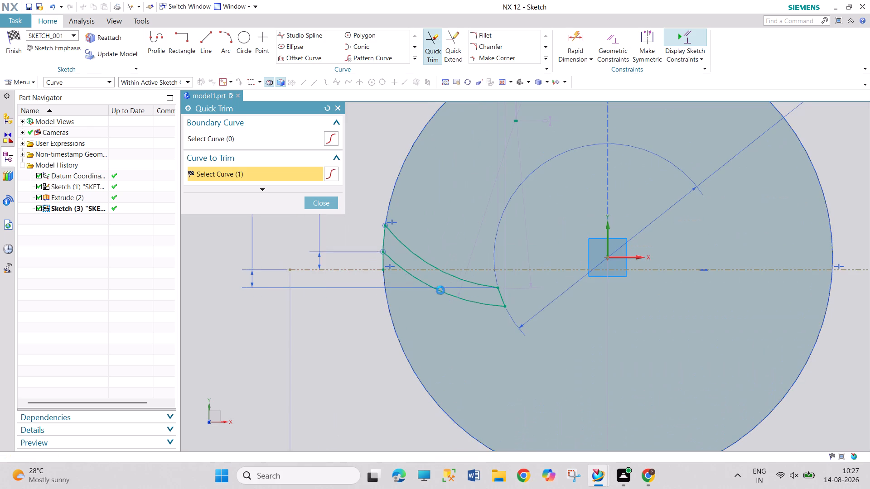
scroll(627, 321, "down", 3)
scroll(756, 336, "up", 1)
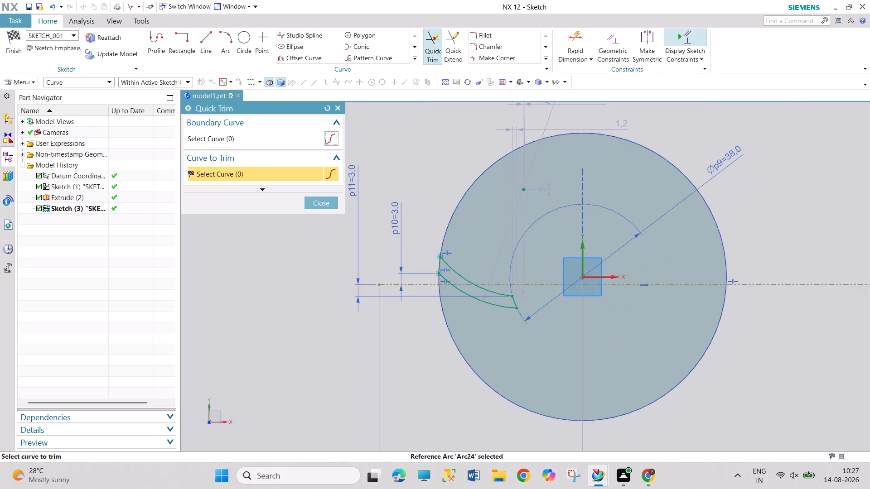
left_click(319, 200)
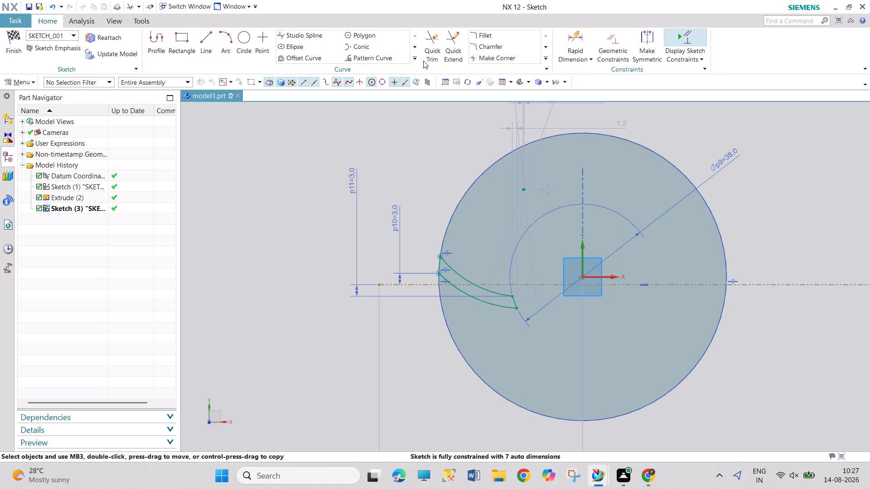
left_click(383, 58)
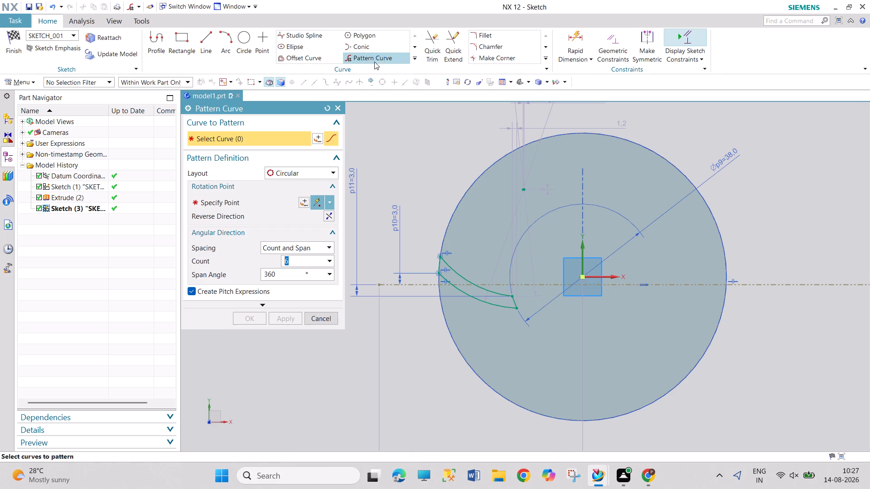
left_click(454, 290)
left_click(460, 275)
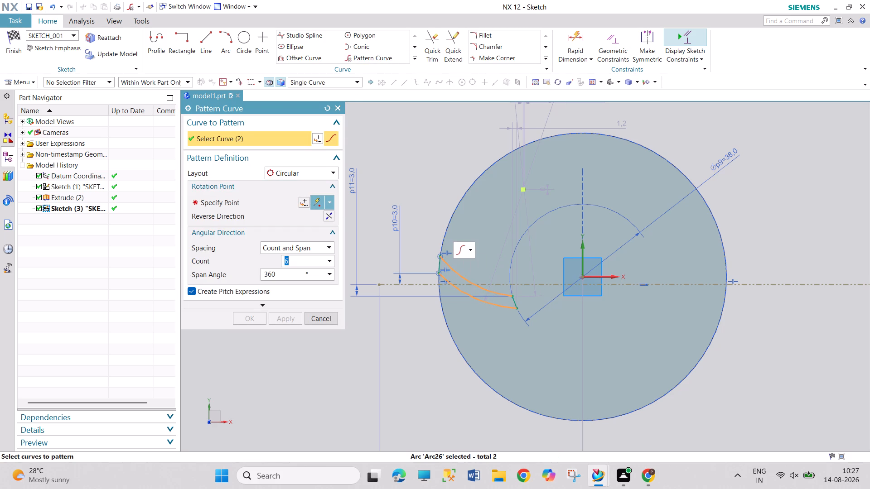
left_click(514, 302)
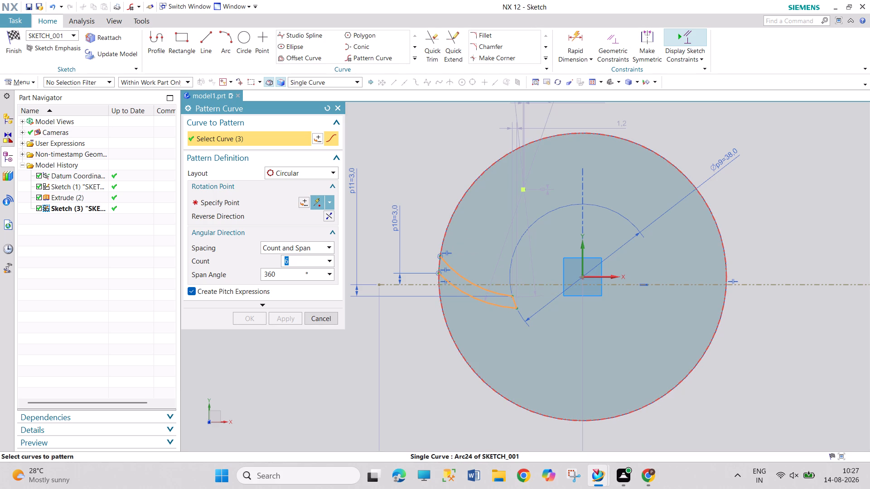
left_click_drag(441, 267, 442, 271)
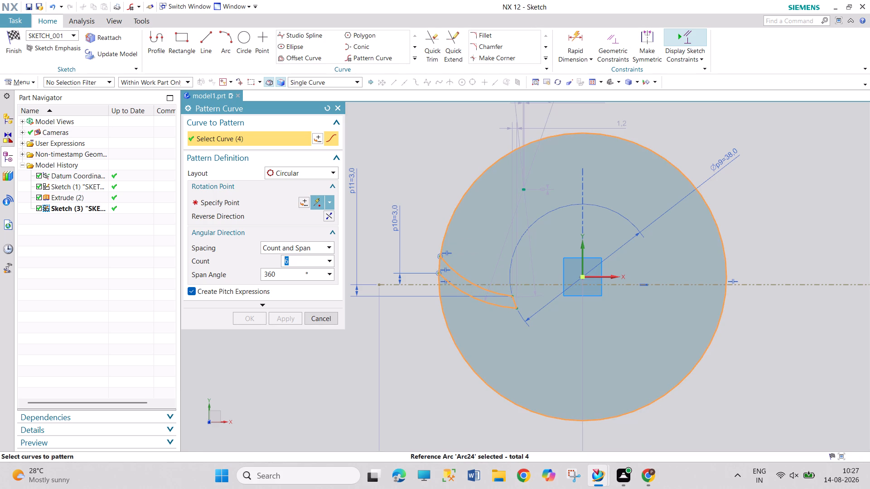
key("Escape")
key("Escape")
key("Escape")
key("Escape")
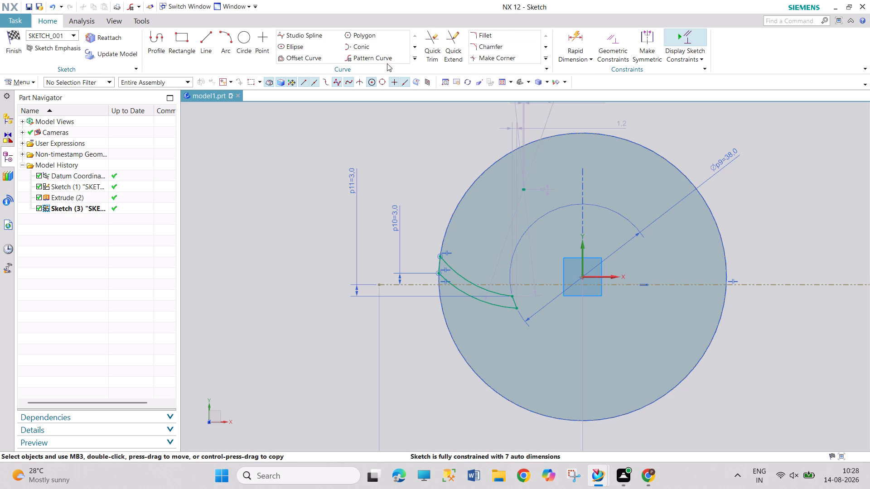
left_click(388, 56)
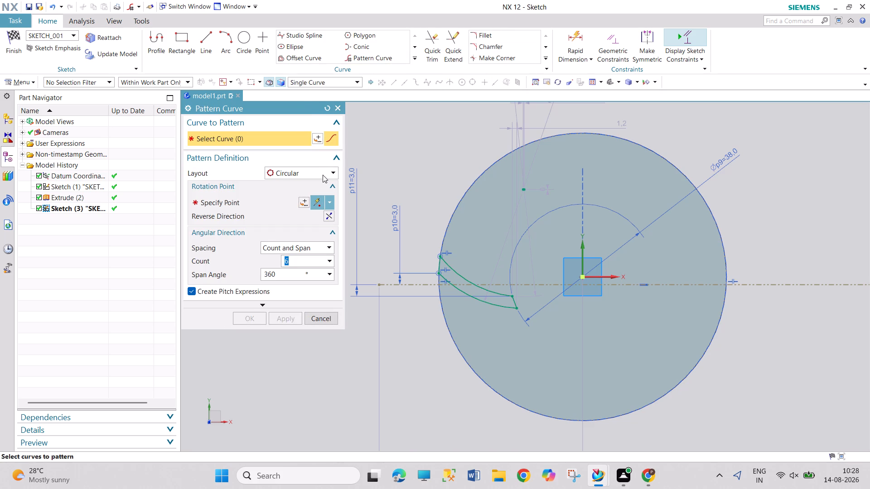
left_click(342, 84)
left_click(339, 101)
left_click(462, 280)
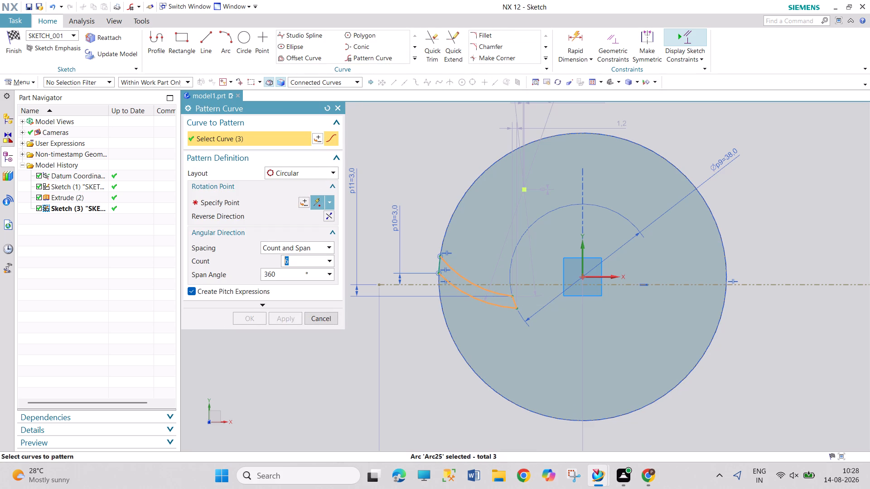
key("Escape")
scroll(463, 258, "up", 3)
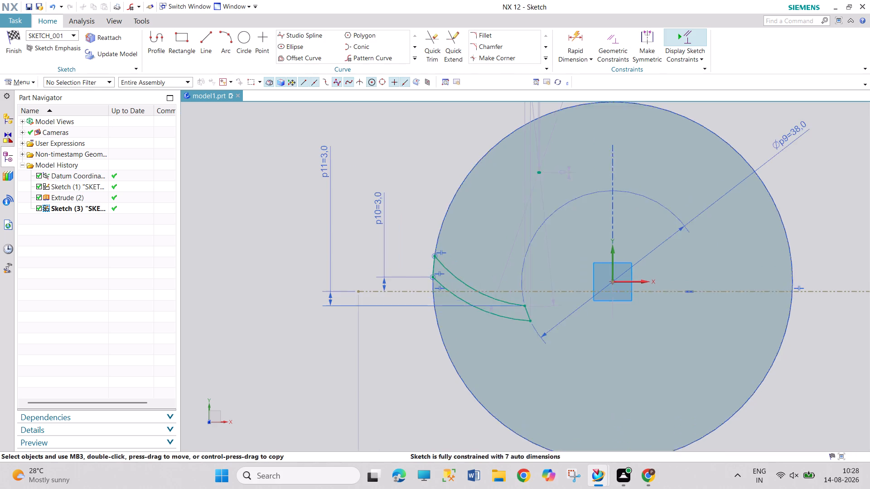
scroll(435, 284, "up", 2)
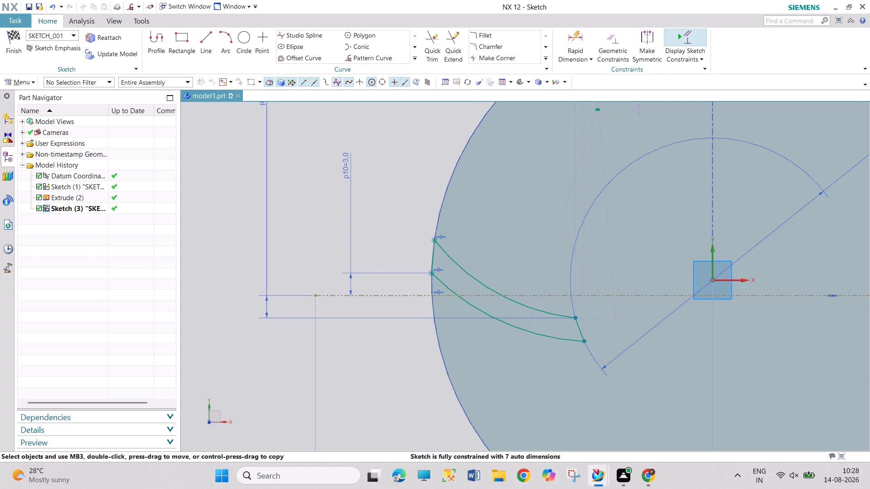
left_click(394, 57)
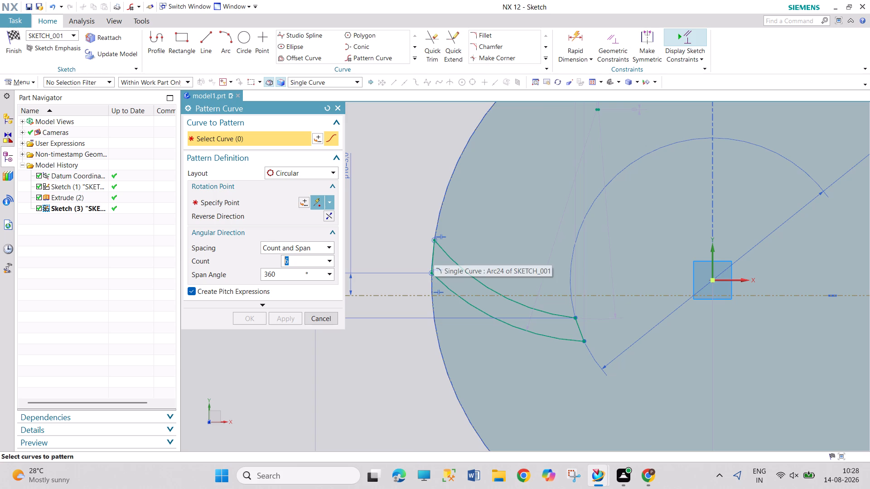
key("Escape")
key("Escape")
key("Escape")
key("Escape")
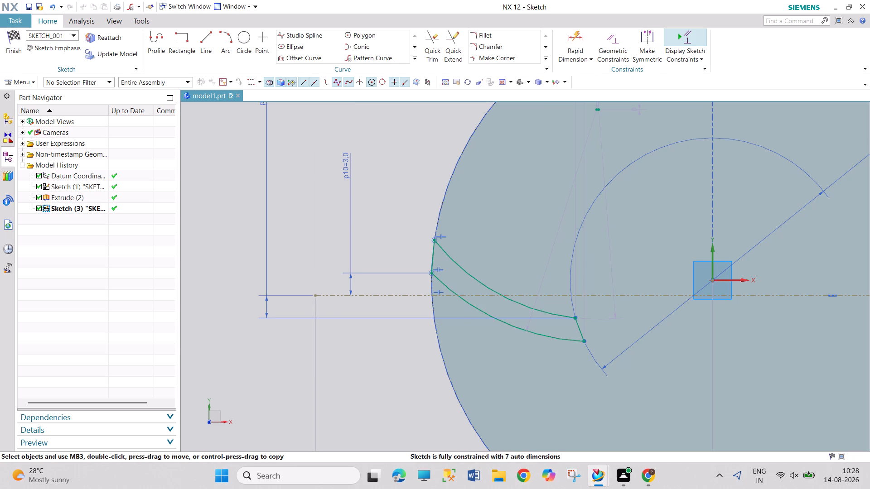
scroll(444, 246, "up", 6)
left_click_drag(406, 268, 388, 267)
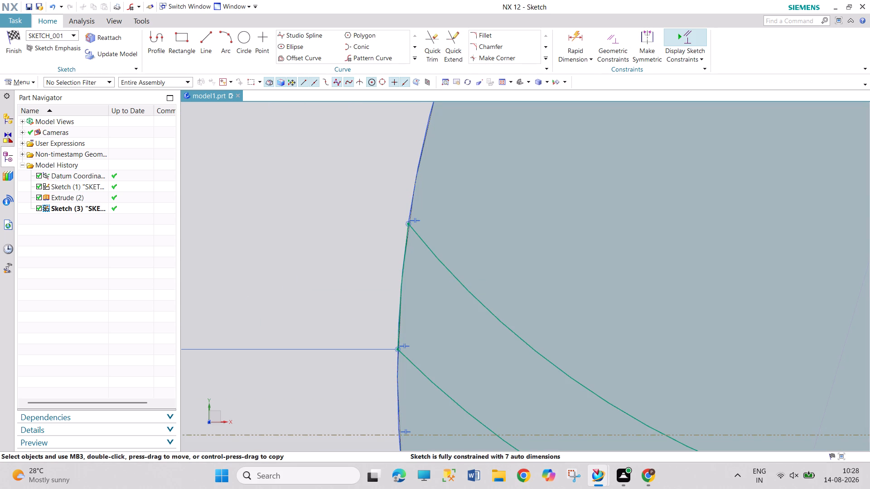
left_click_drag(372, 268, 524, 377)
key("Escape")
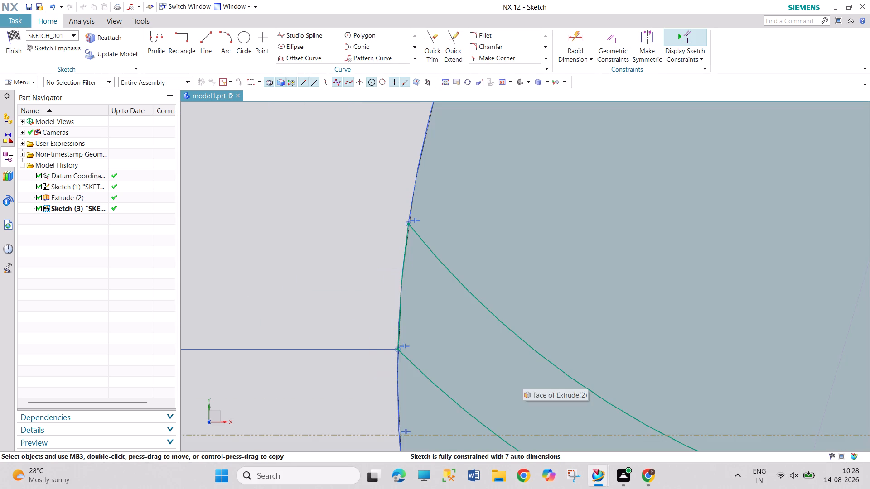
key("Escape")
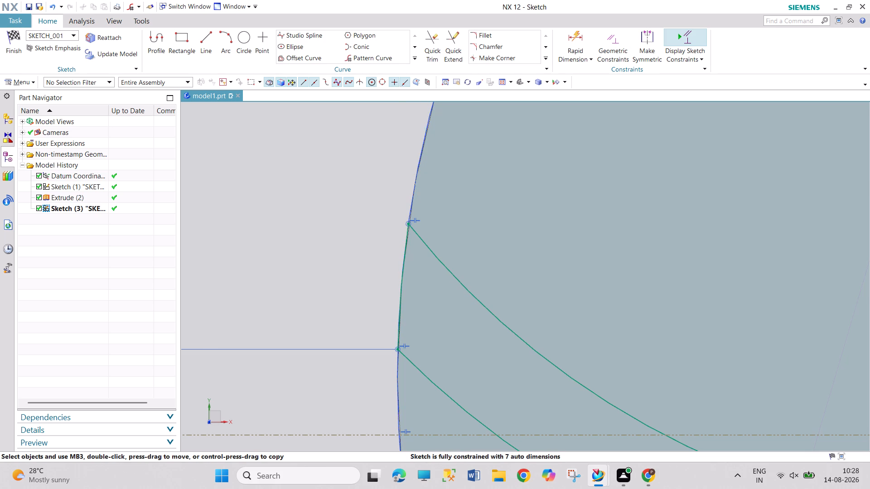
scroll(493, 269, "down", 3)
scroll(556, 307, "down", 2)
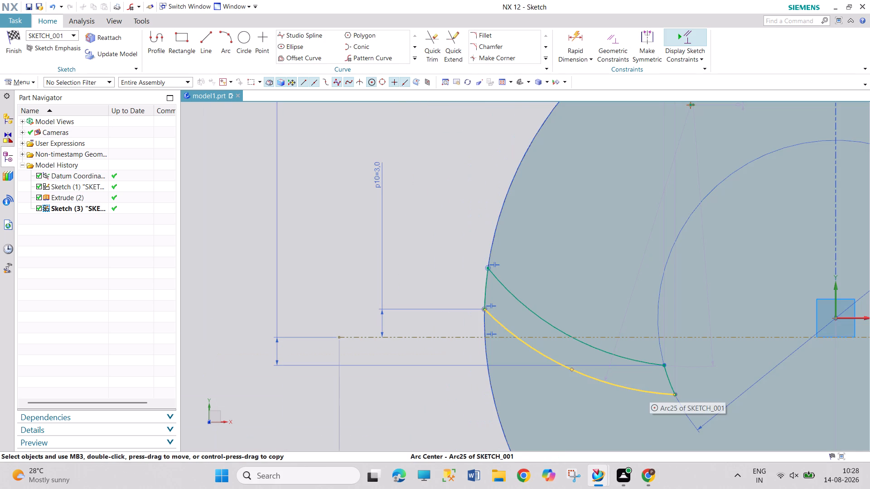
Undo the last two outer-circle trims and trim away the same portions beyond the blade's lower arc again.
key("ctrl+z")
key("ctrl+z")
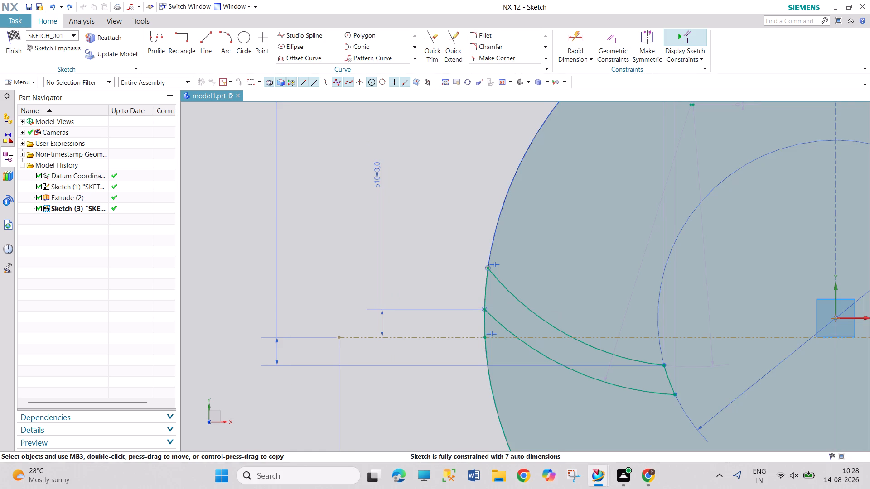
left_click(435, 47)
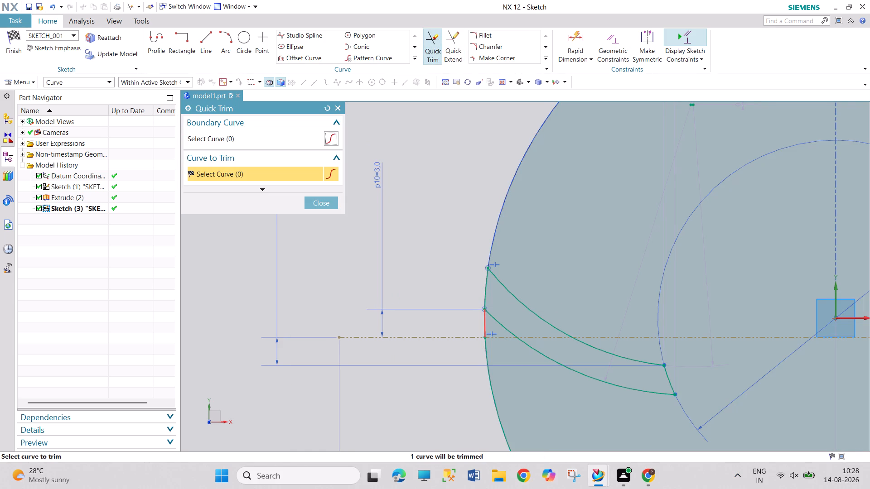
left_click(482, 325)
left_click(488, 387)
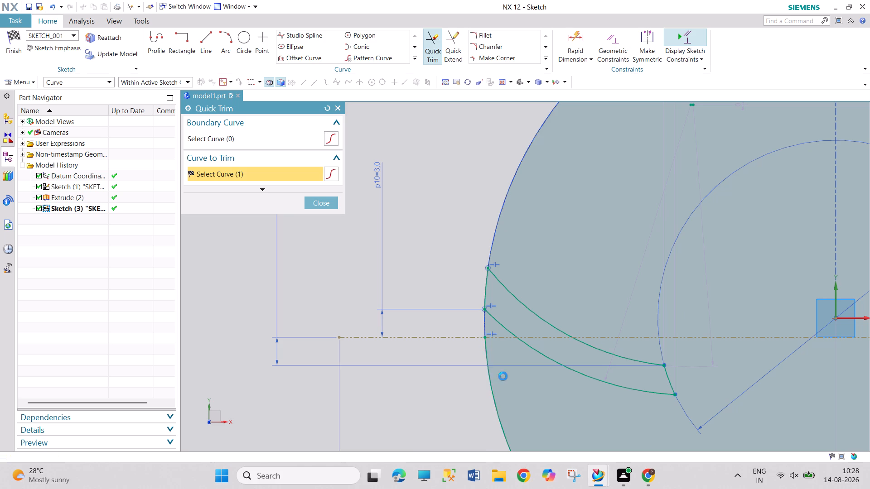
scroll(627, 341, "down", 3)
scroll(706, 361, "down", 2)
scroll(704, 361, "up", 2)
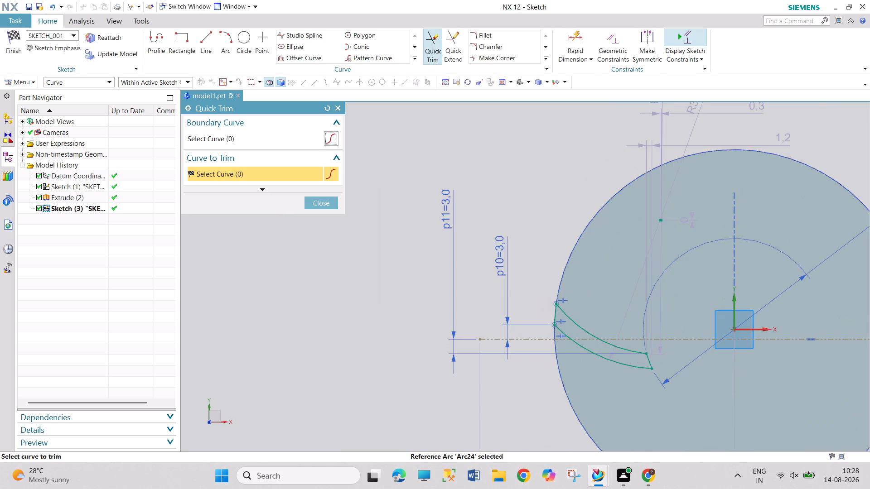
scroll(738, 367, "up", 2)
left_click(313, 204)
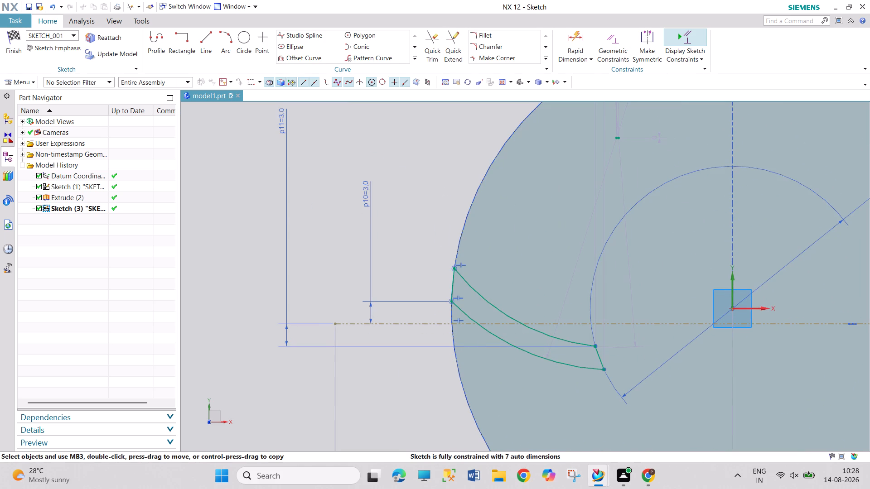
Pattern the blade's two long arcs and its inner end arc circularly around the disc centre, with count 6 over 360°.
left_click(379, 58)
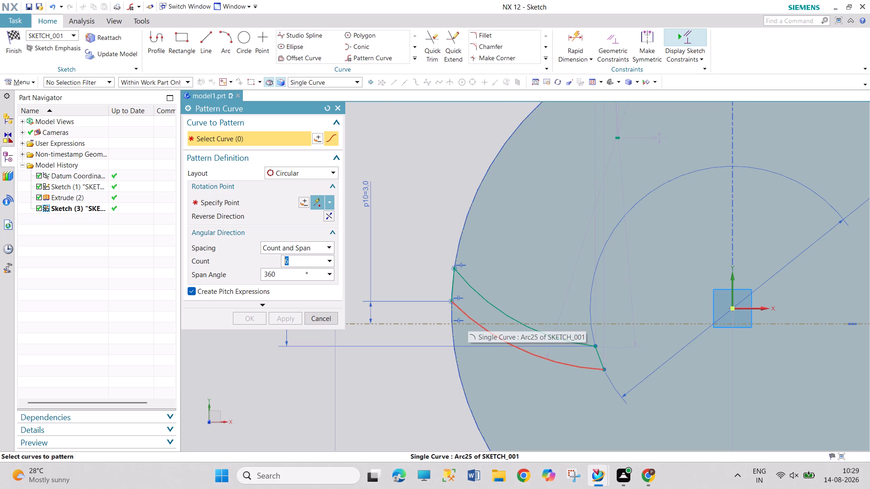
left_click(486, 331)
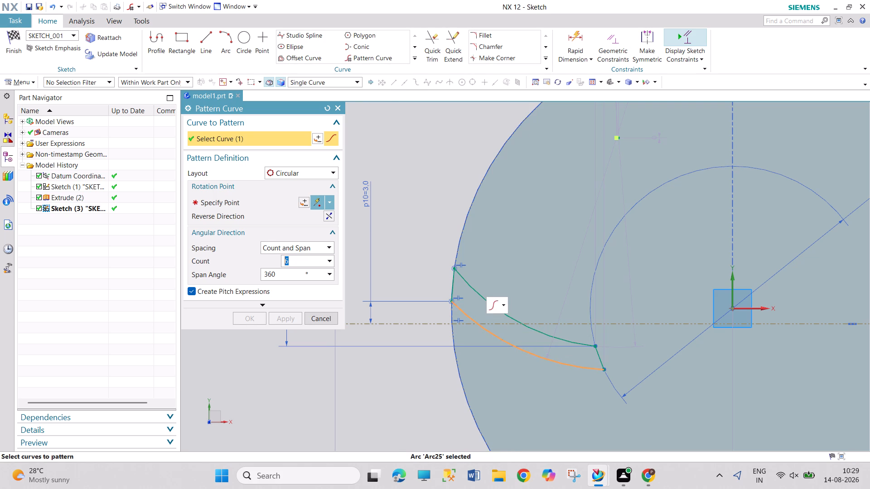
scroll(459, 287, "up", 4)
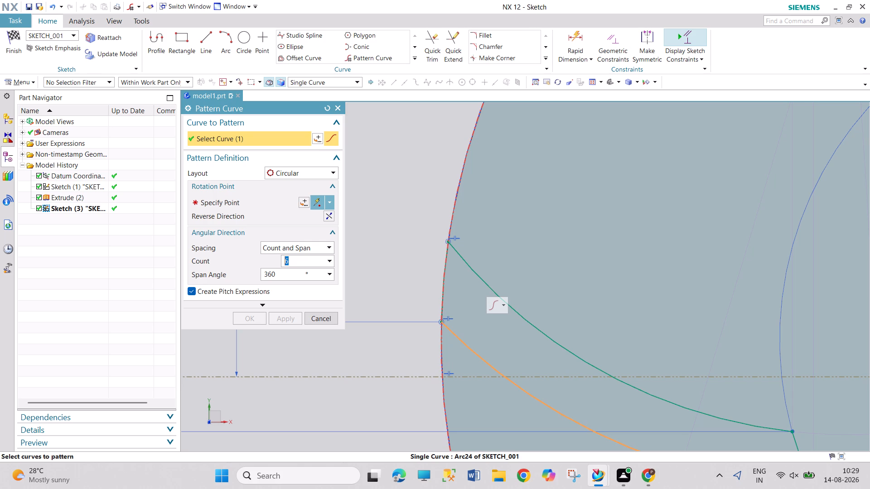
left_click(477, 281)
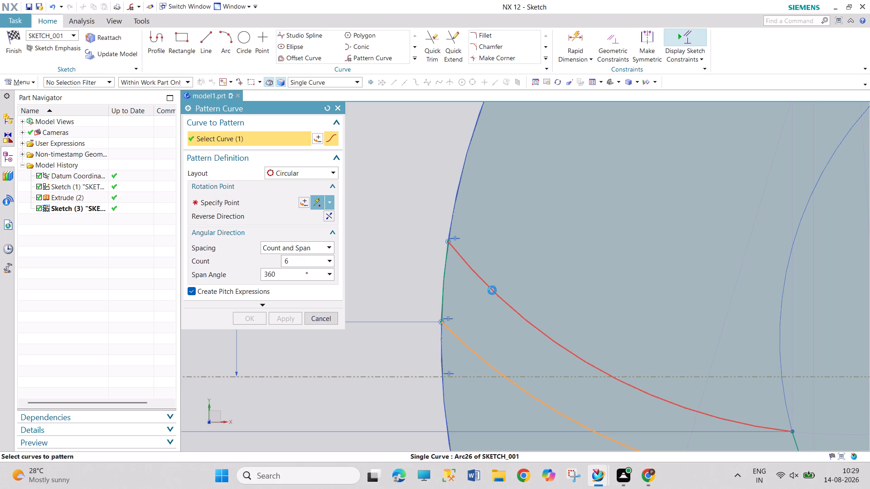
left_click(794, 441)
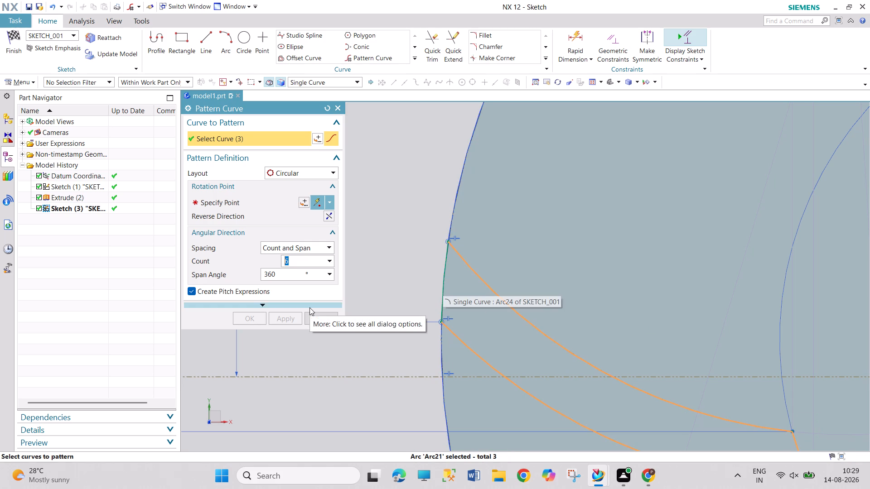
scroll(430, 302, "down", 4)
scroll(554, 338, "down", 4)
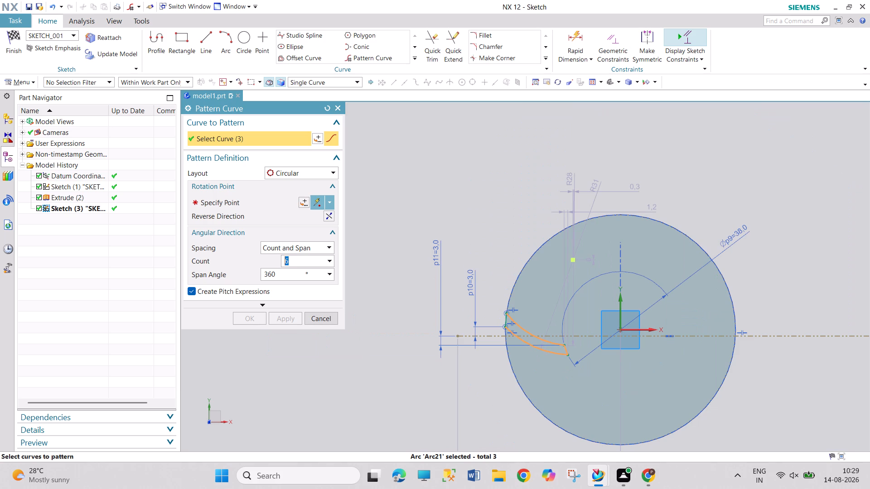
scroll(721, 417, "up", 1)
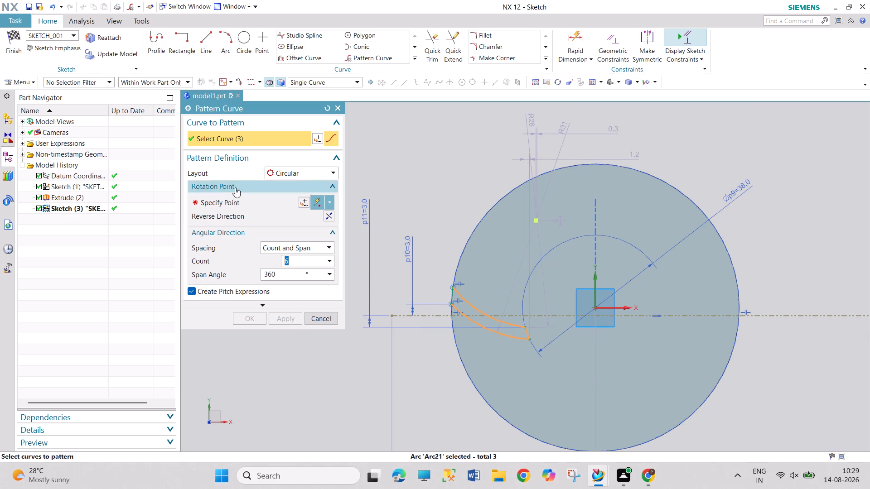
left_click(244, 200)
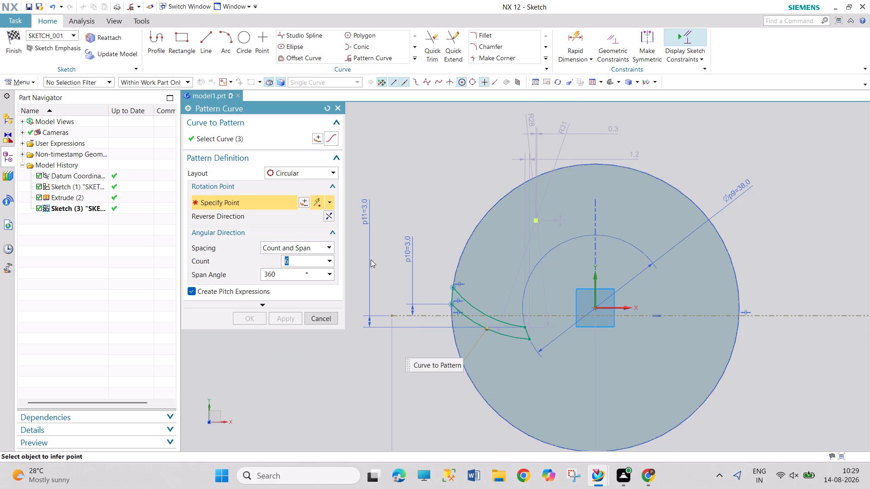
left_click(596, 307)
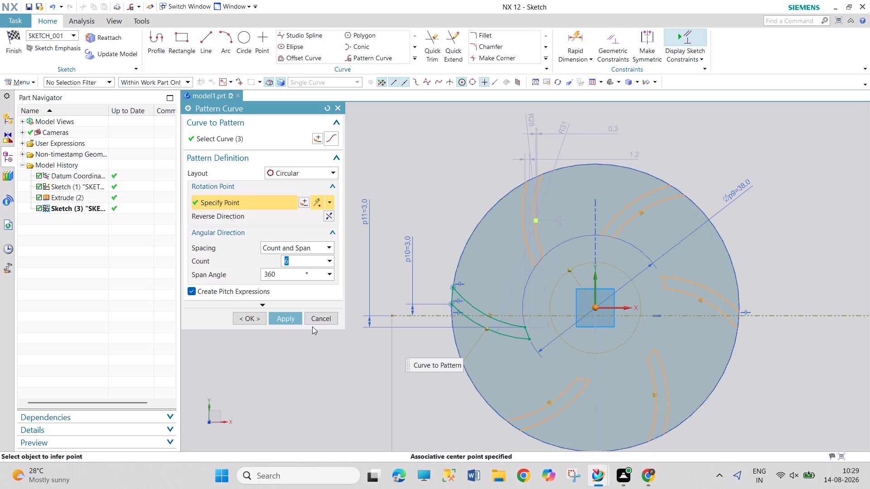
left_click(300, 322)
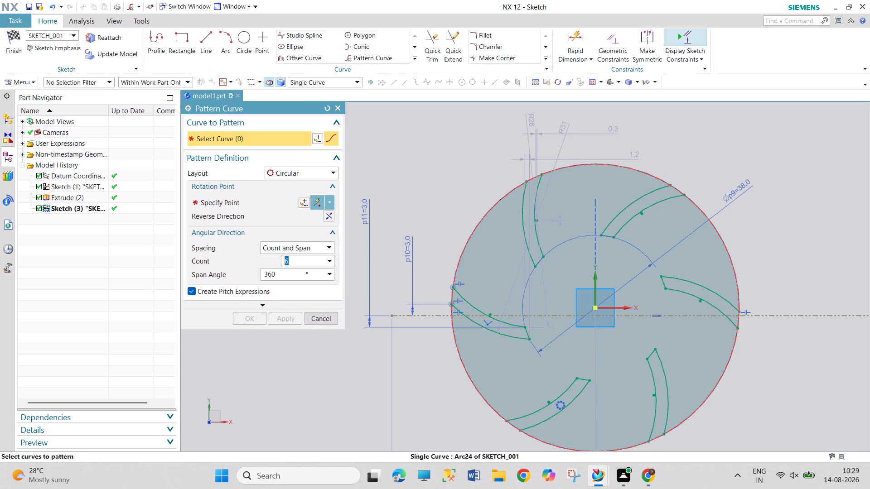
left_click(317, 319)
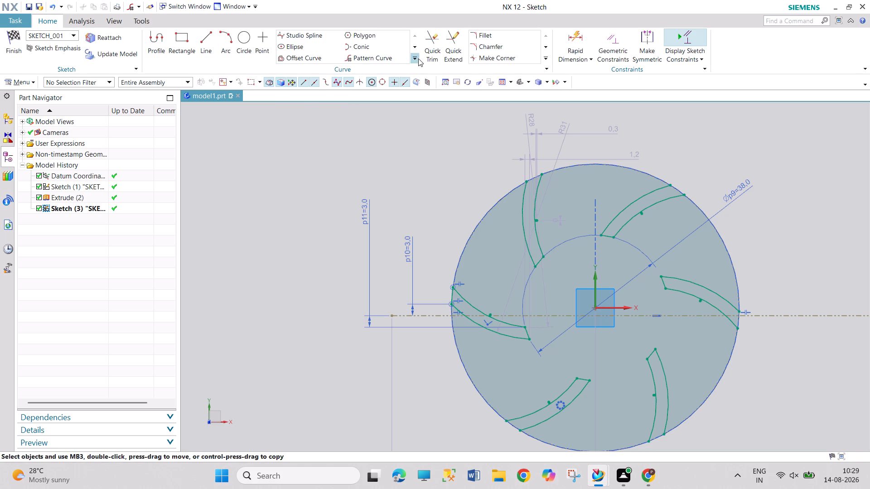
Project the disc's outer edge into the blade sketch.
left_click(418, 58)
left_click(377, 83)
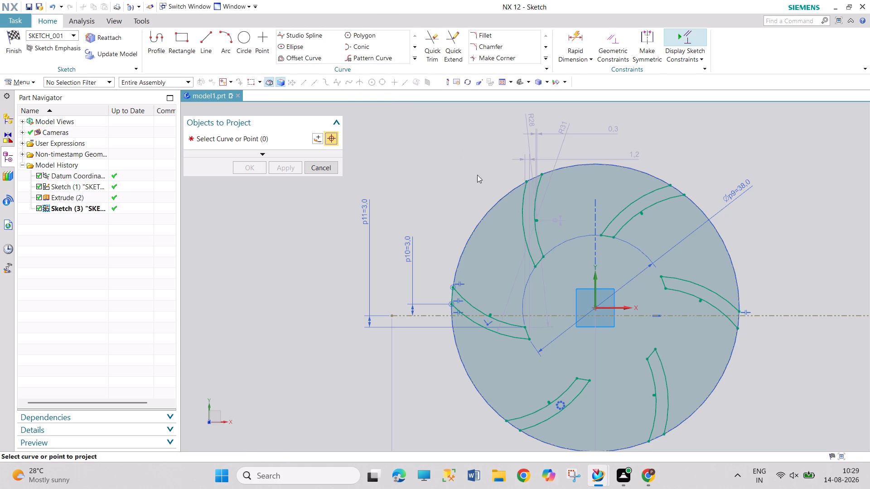
left_click(493, 206)
left_click(251, 168)
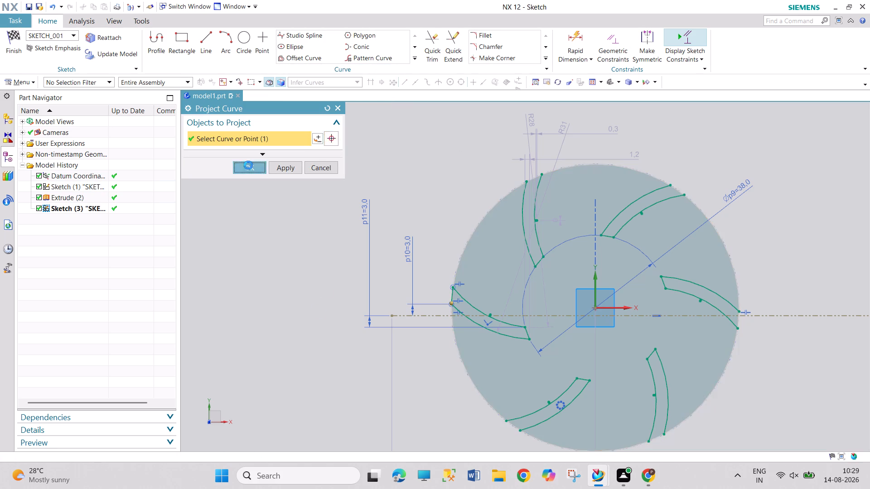
Trim the outer circle's portions between the blades' outer ends, working around the disc.
left_click(435, 44)
left_click(488, 216)
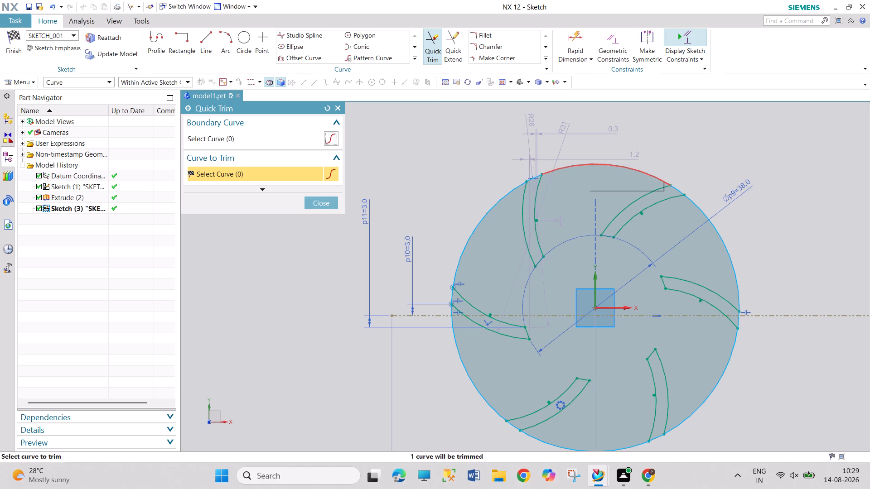
left_click(587, 167)
left_click(451, 300)
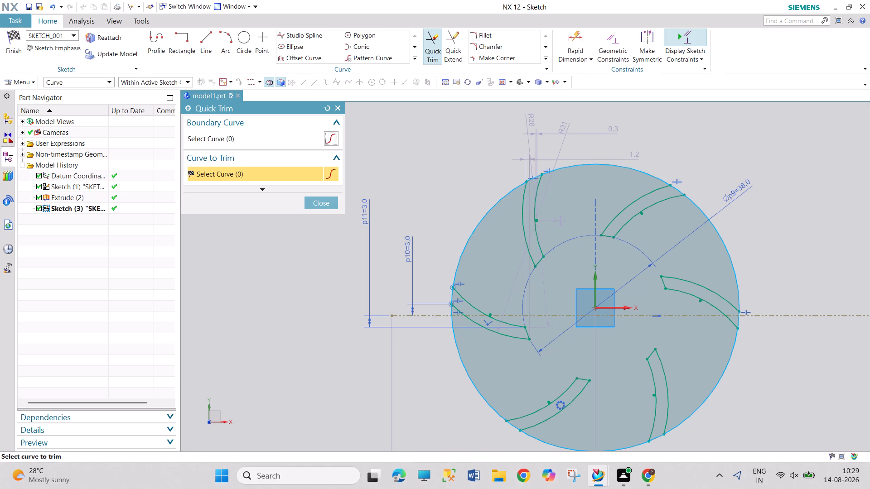
left_click(465, 364)
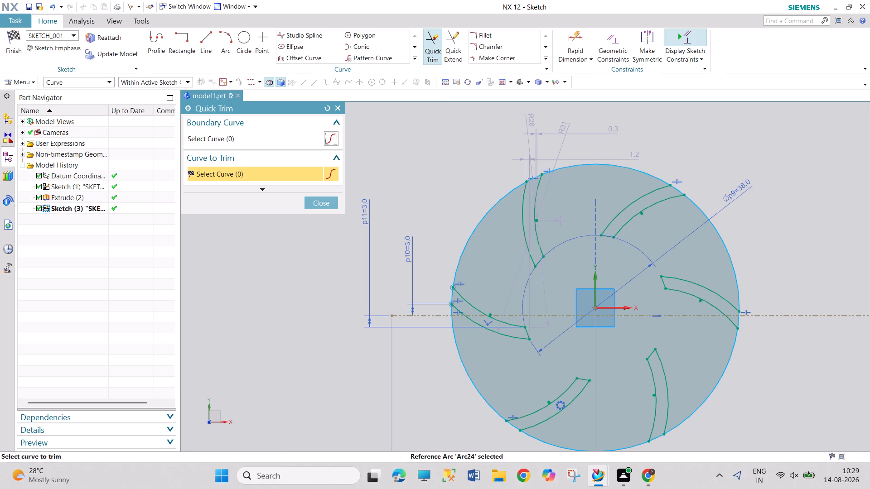
left_click(536, 441)
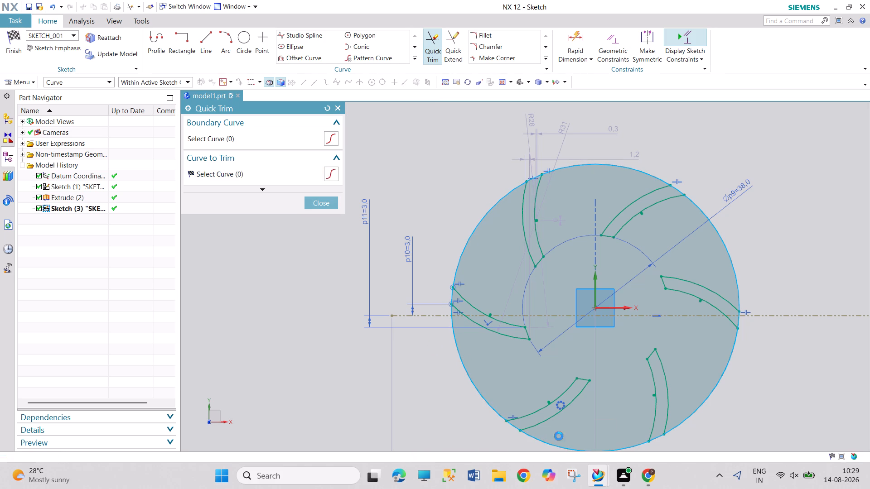
left_click(722, 374)
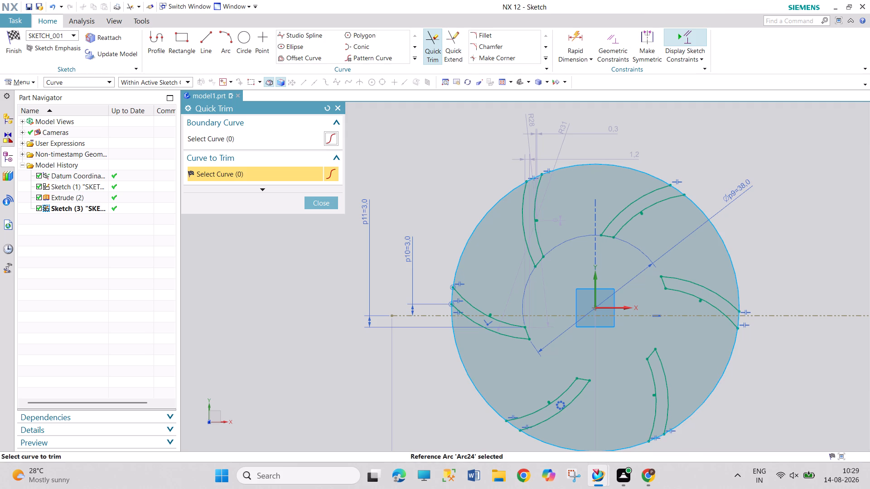
left_click(723, 243)
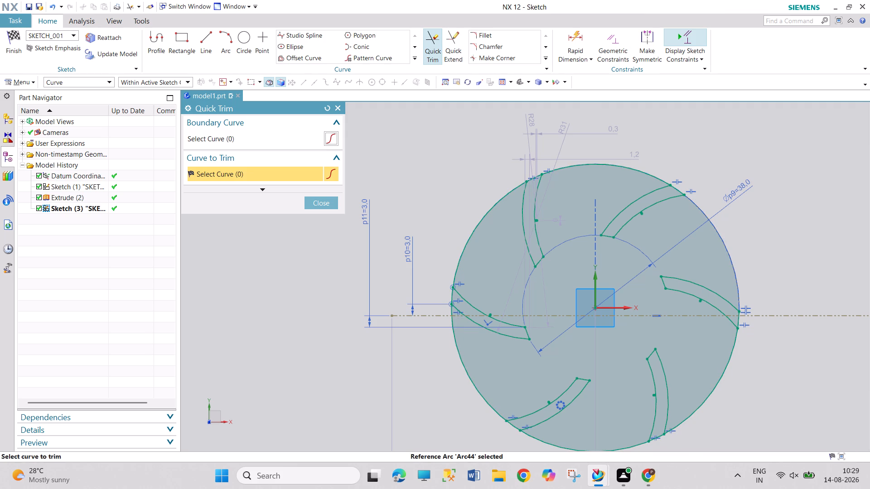
Trim the remaining overlapping outer-circle portions between the six blades and finish the sketch.
left_click(469, 243)
left_click(596, 163)
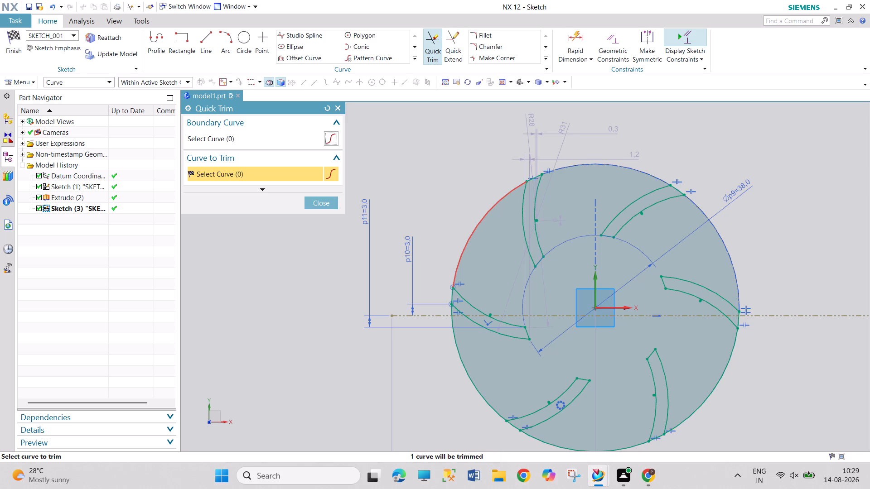
left_click(473, 231)
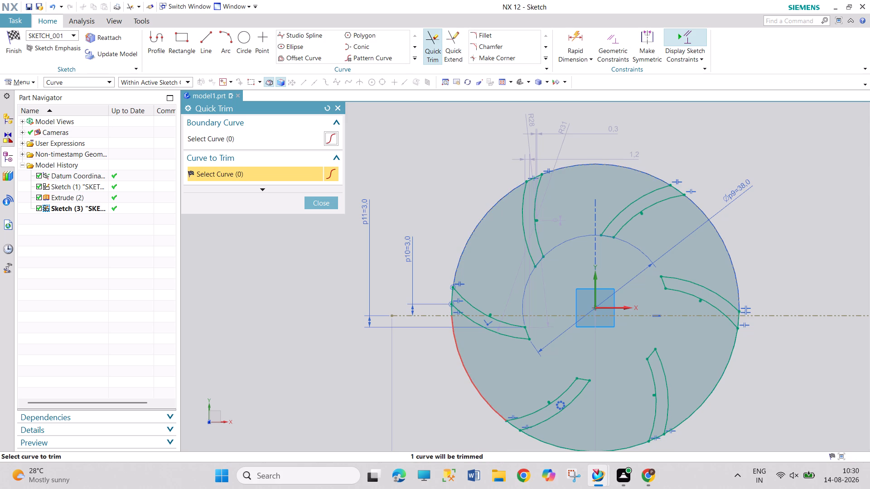
left_click(464, 367)
left_click(561, 445)
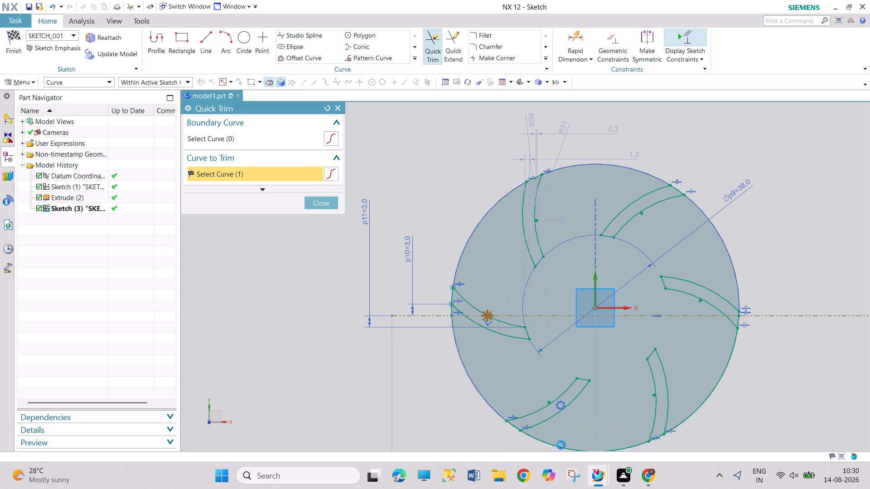
left_click(716, 381)
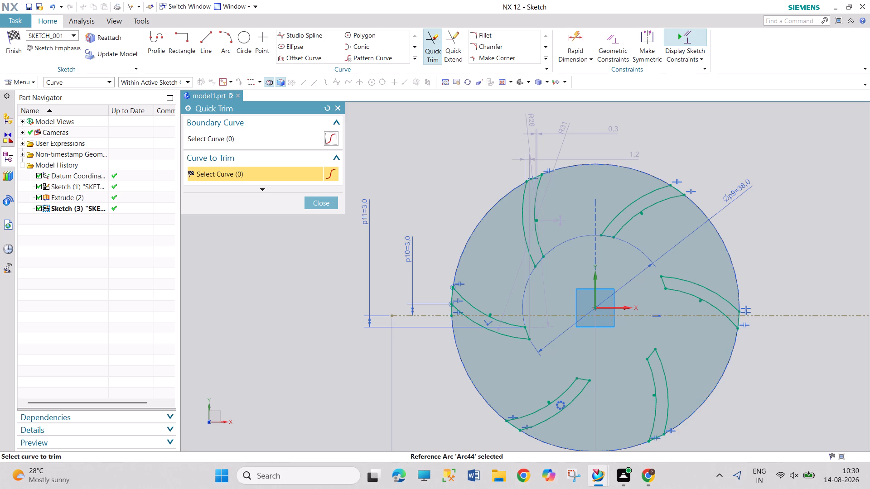
left_click(448, 296)
left_click(678, 192)
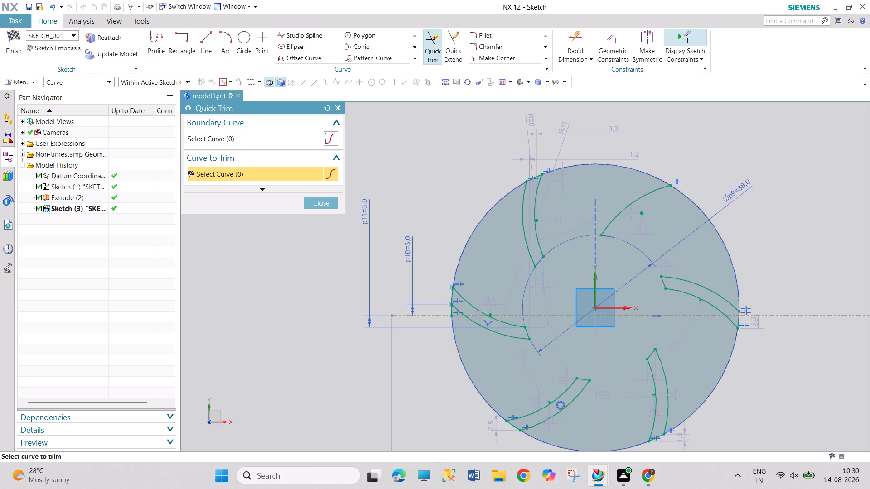
key("ctrl+z")
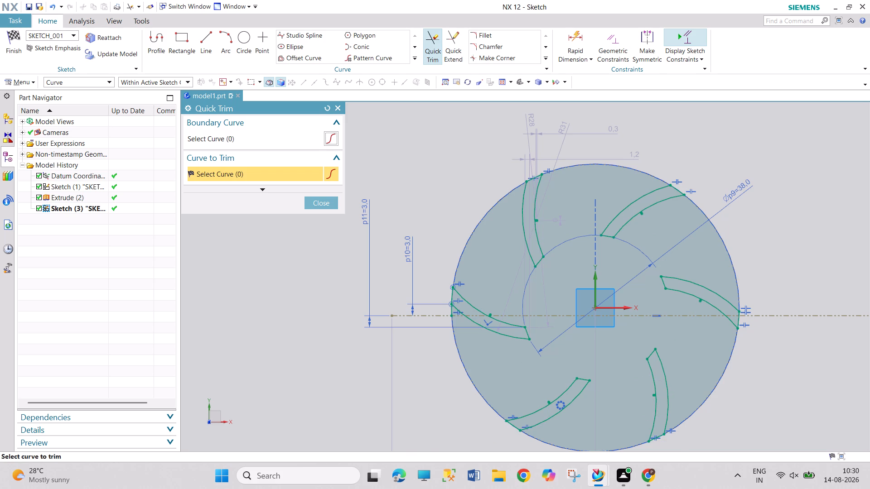
left_click(318, 201)
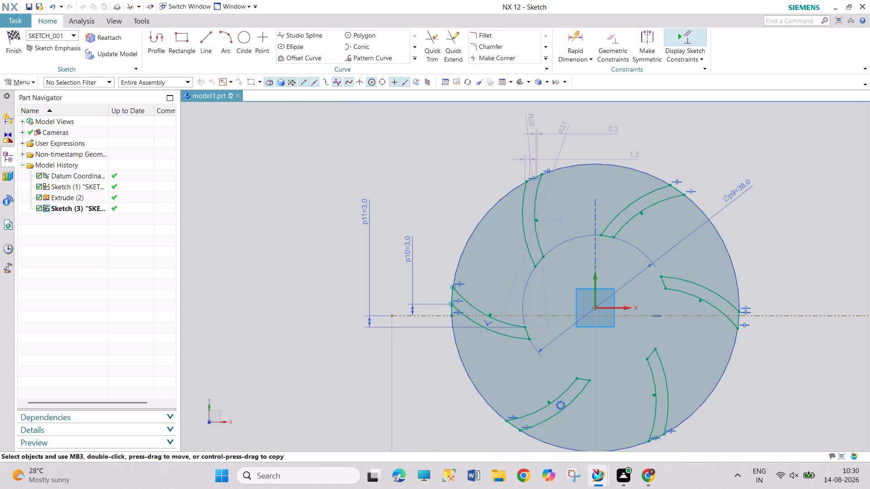
left_click(14, 47)
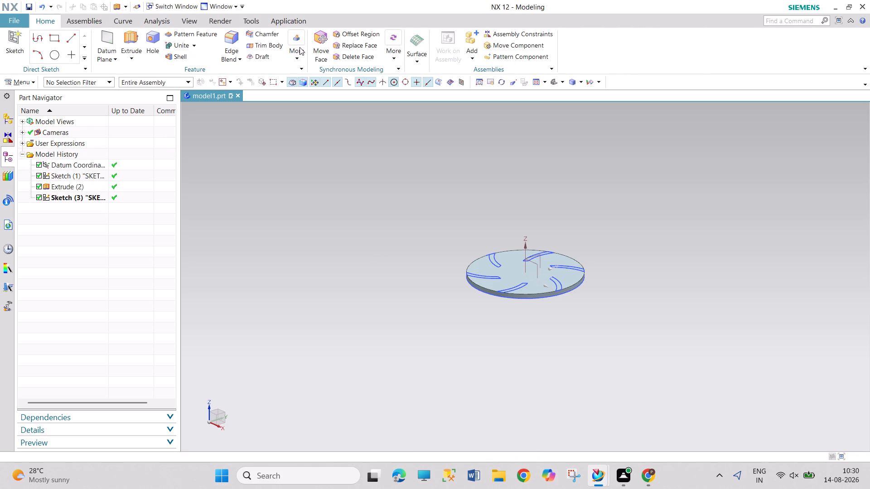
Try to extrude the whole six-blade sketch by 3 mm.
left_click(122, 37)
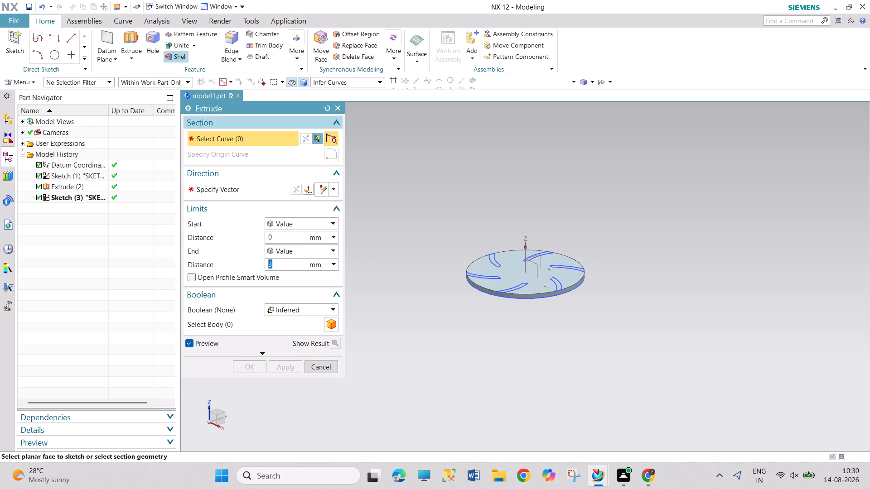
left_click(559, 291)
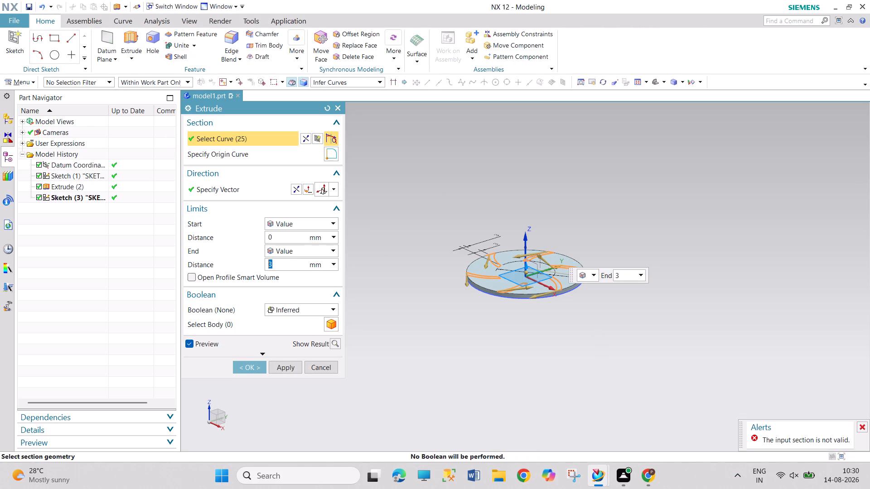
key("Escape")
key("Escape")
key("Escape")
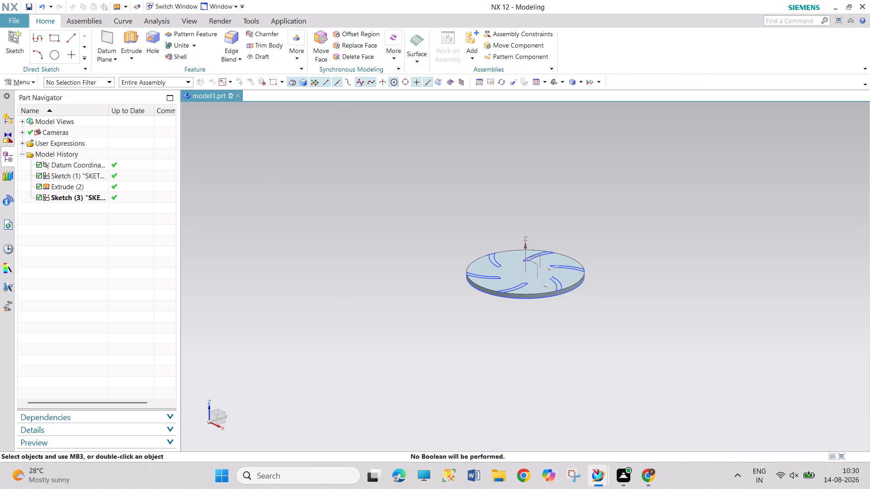
Reopen the blade sketch, trim the leftover outer-circle arc beside one blade's outer end, and finish the sketch.
right_click(491, 263)
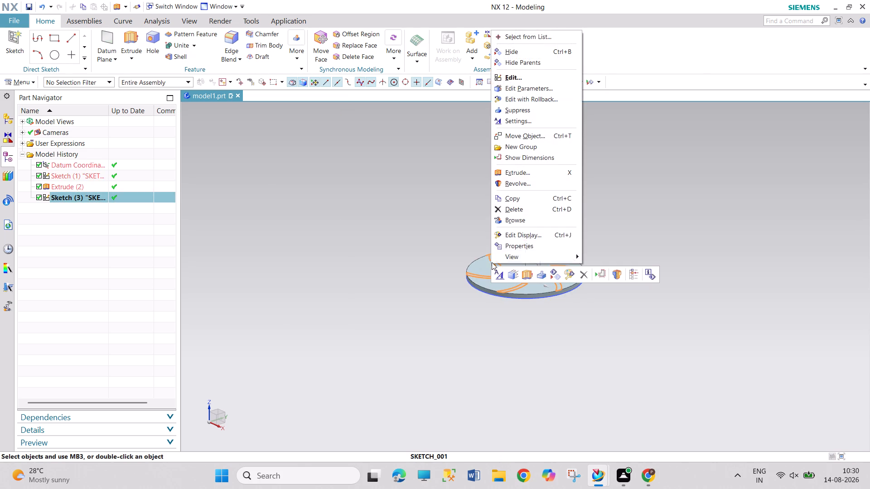
left_click(536, 100)
scroll(384, 260, "up", 3)
scroll(438, 287, "up", 6)
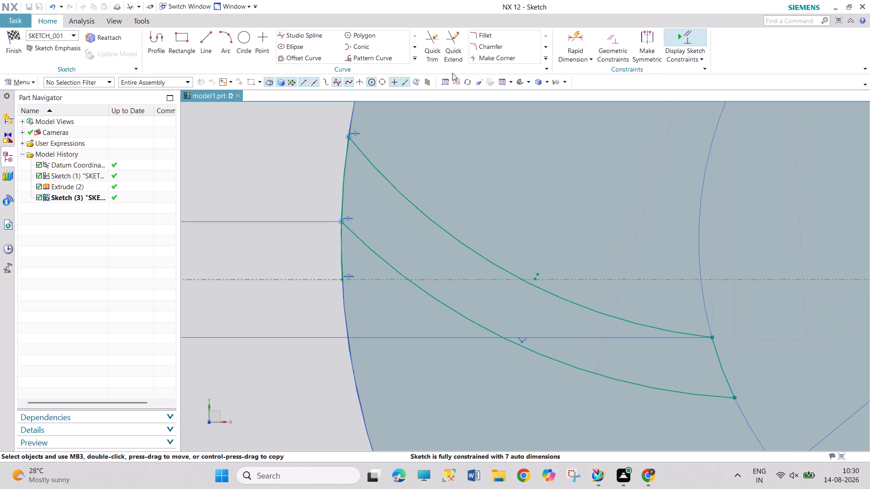
left_click(437, 38)
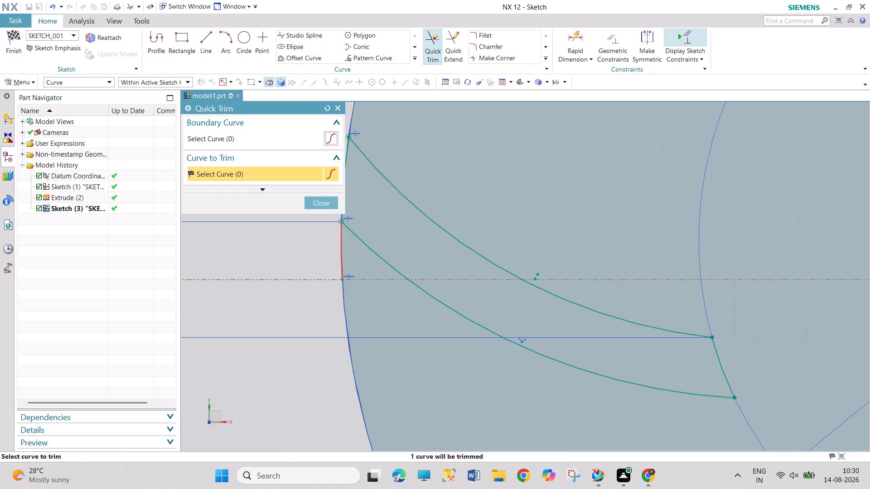
left_click(339, 254)
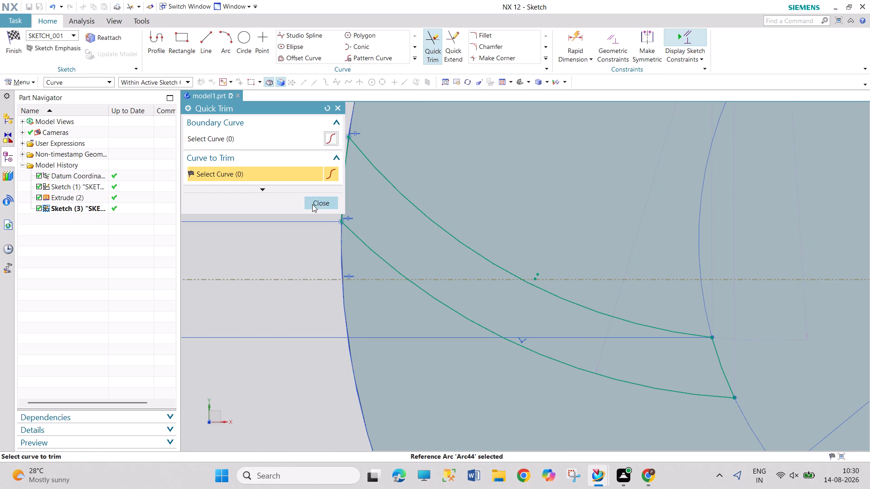
left_click(312, 204)
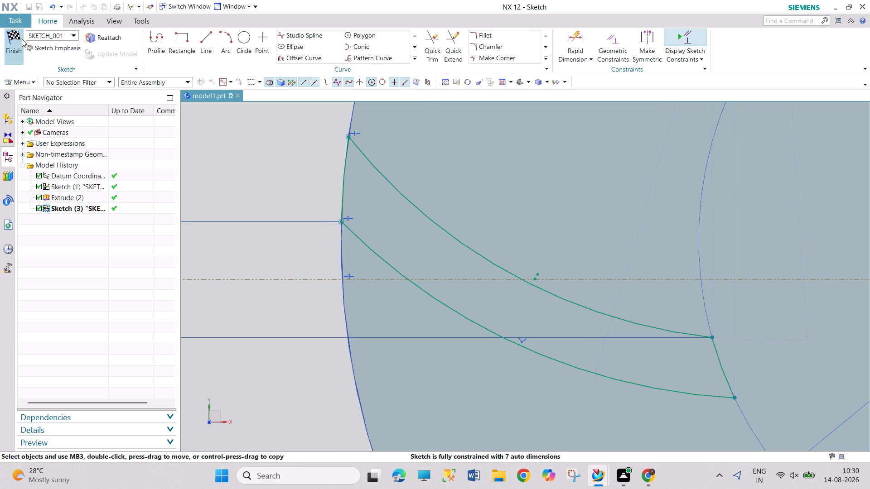
left_click(22, 39)
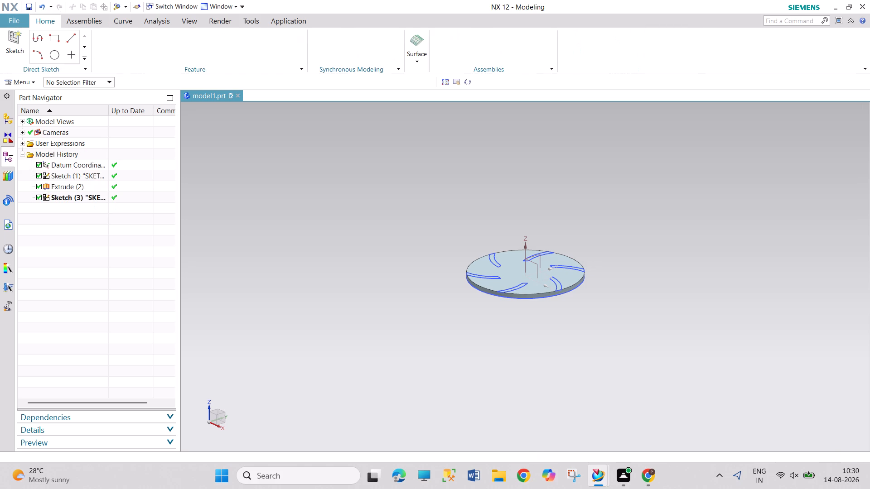
Extrude the six-blade sketch 14 mm from the disc, uniting it with the disc body.
left_click(133, 38)
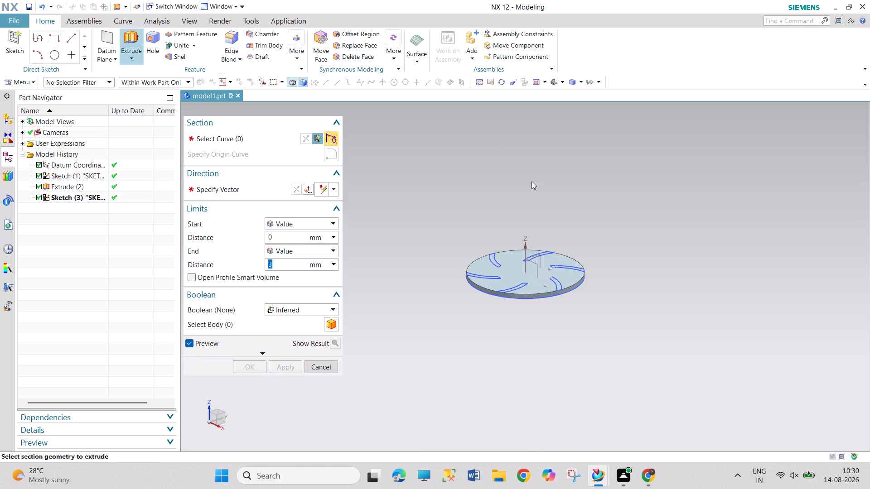
left_click(574, 268)
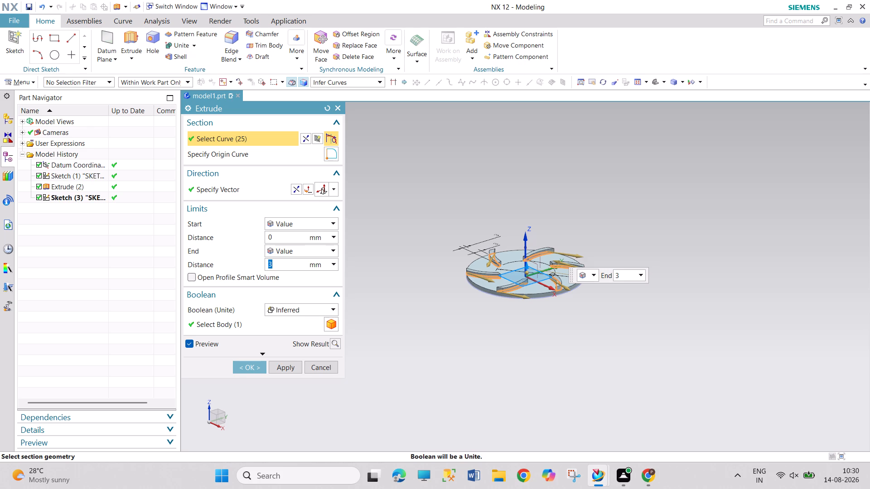
type("14")
key("Return")
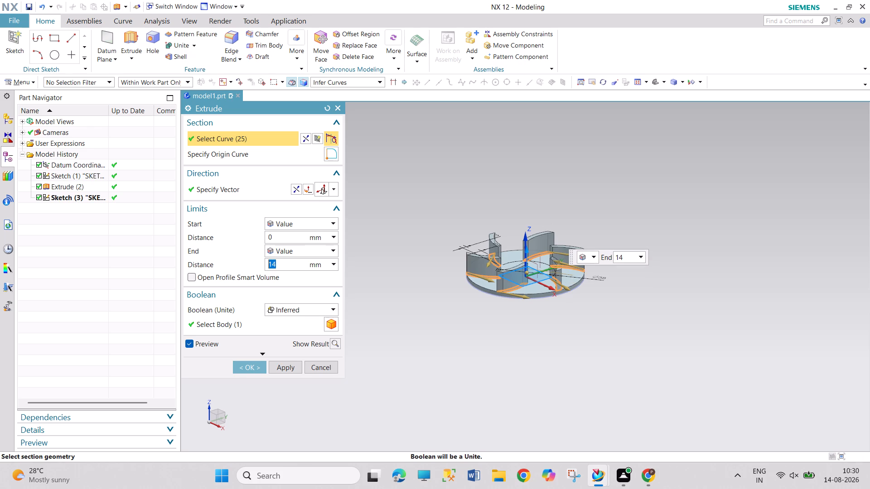
left_click(250, 362)
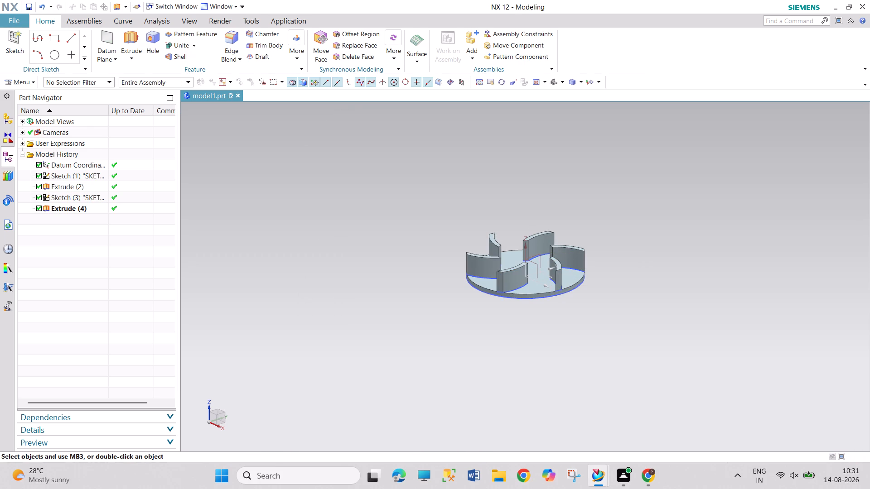
Create a new sketch on the disc's flat face opposite the blades.
middle_click_drag(551, 375, 572, 370)
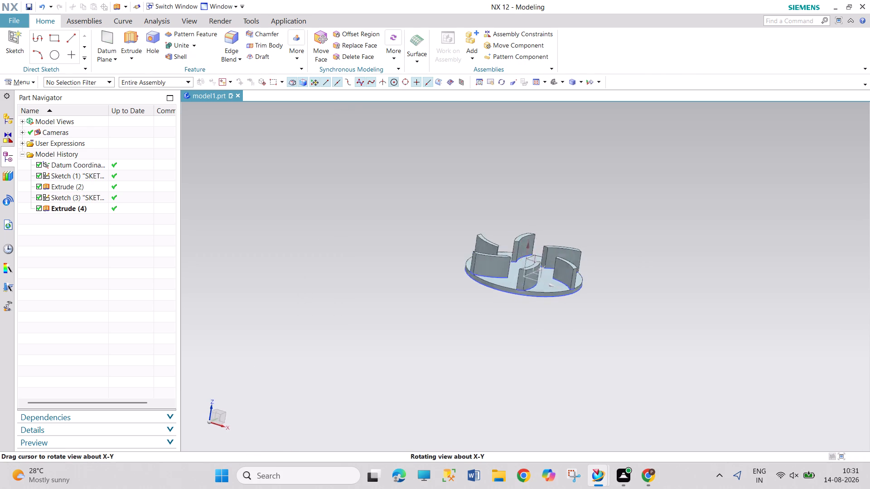
middle_click_drag(572, 370, 599, 416)
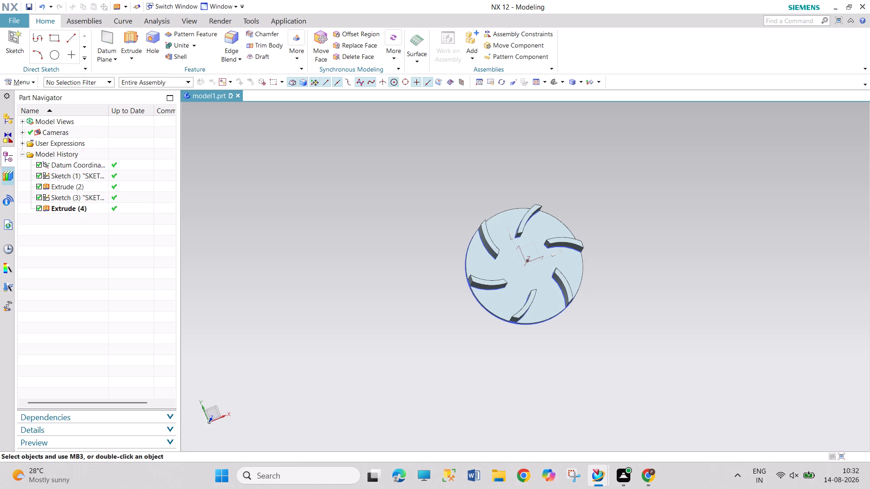
middle_click_drag(488, 342, 494, 340)
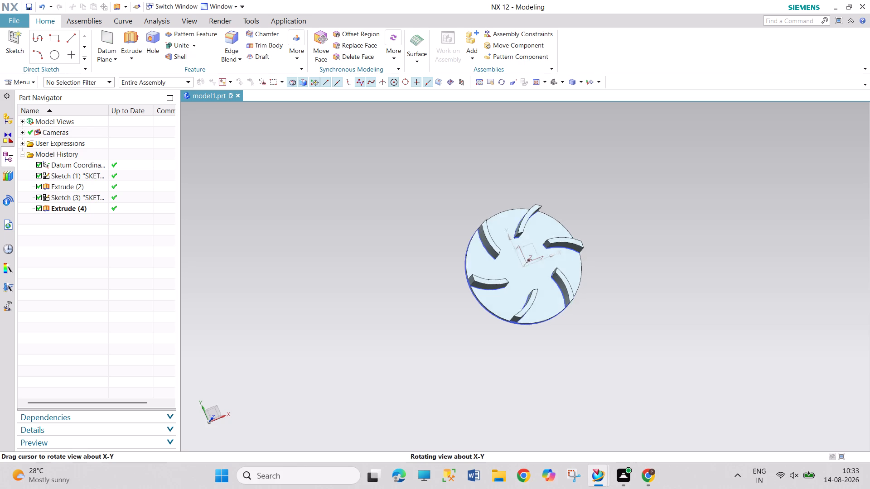
middle_click_drag(494, 340, 541, 235)
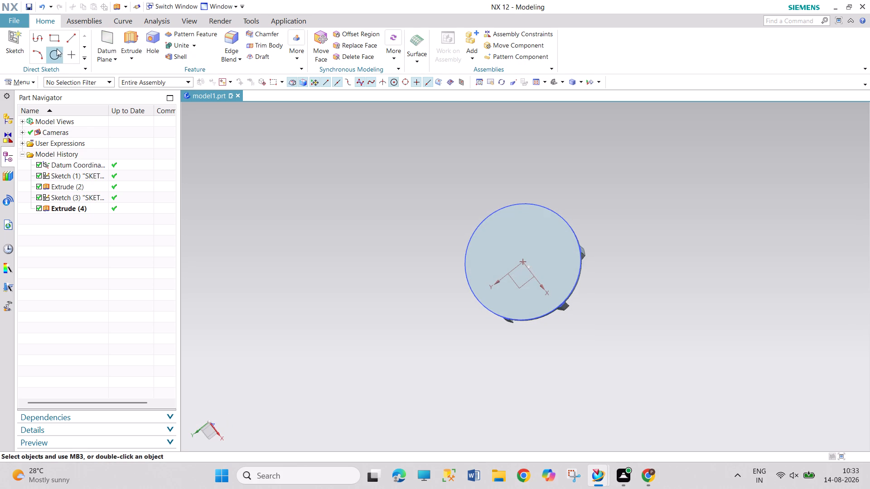
left_click(23, 81)
left_click(40, 124)
left_click(98, 138)
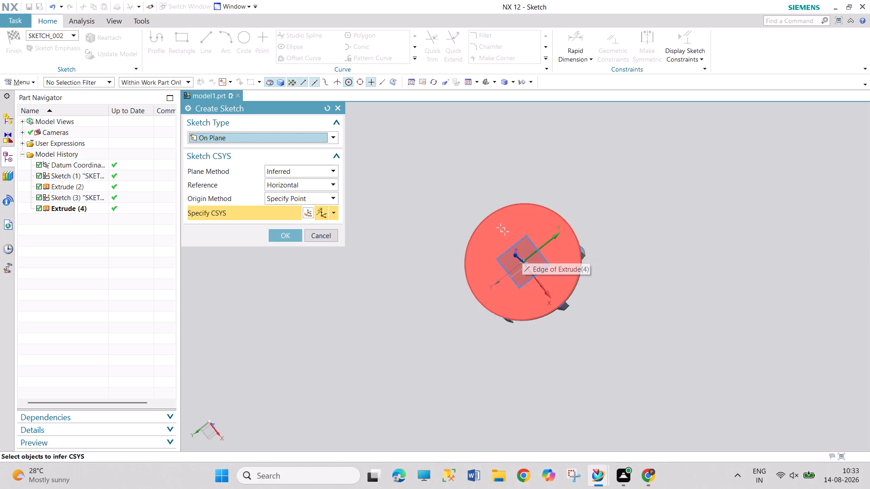
left_click(520, 254)
left_click(287, 236)
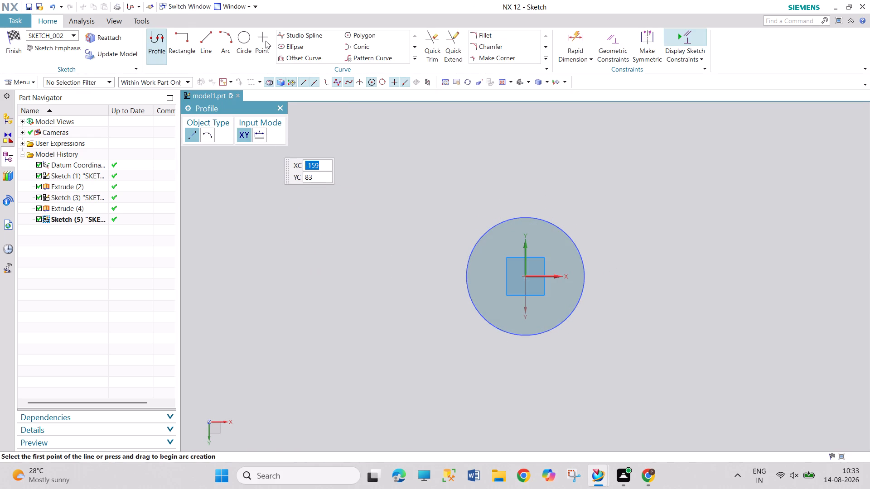
Draw a 14 mm diameter circle centred on the sketch origin, place its dimension outside the disc, and finish the sketch.
left_click(246, 43)
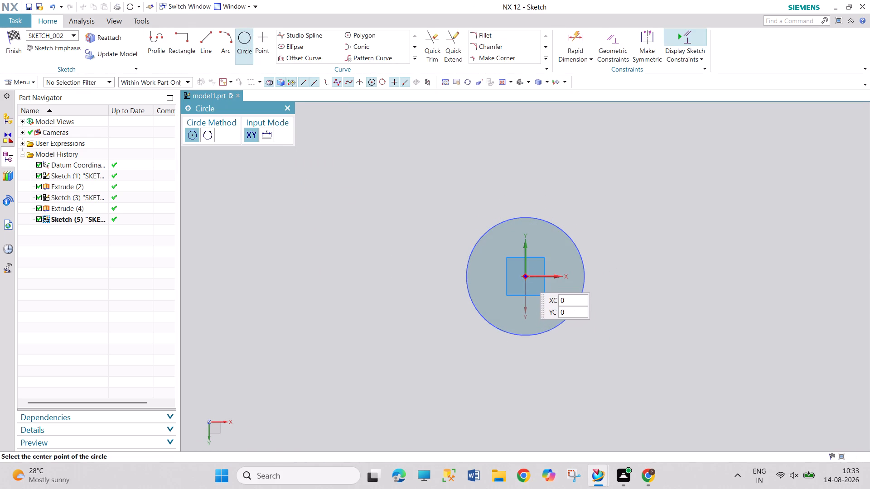
left_click(525, 276)
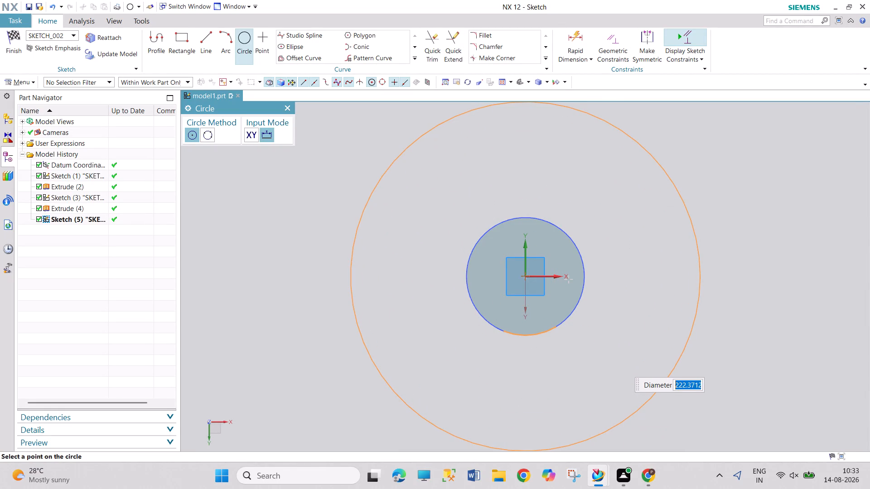
type("14")
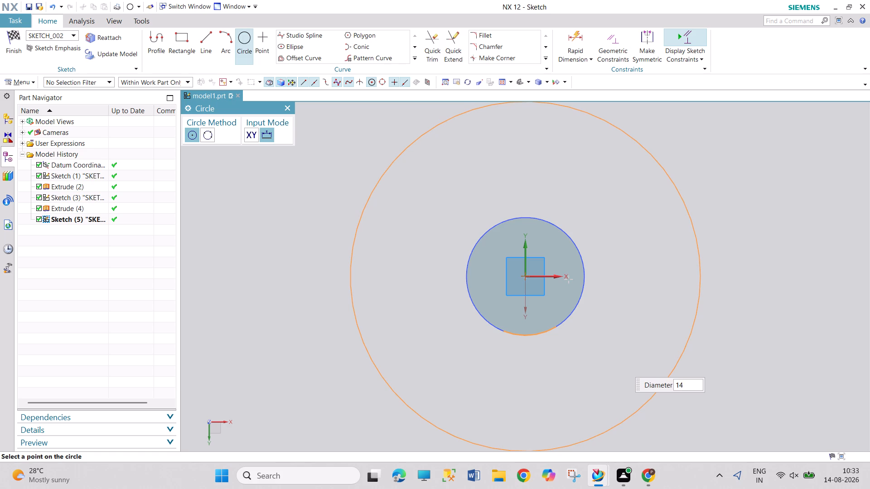
key("Return")
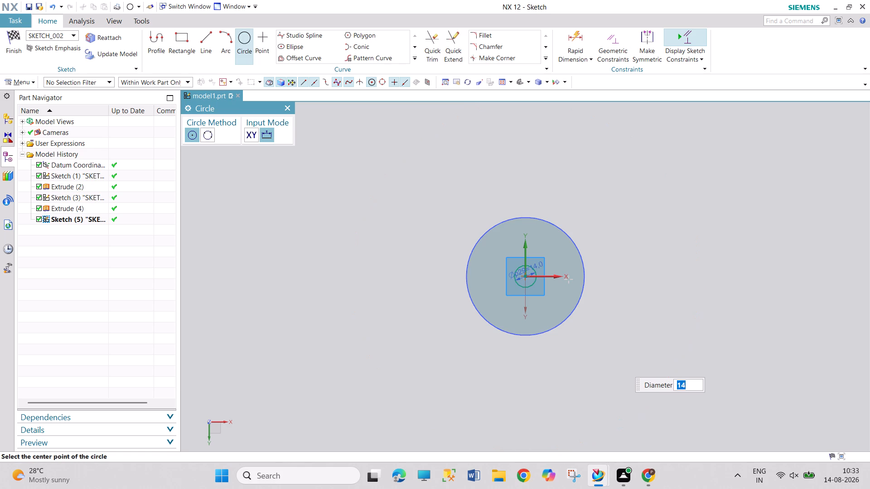
key("Escape")
key("Escape")
key("Escape")
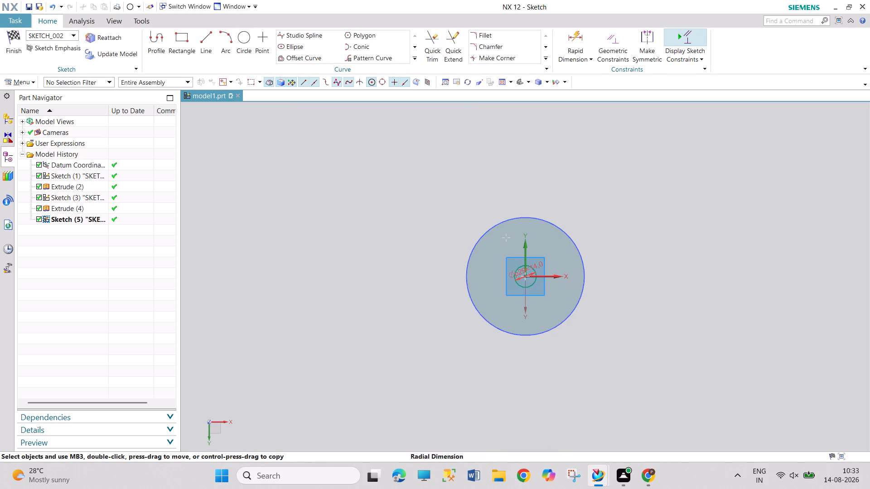
left_click_drag(537, 265, 644, 225)
key("Escape")
key("Escape")
scroll(531, 293, "up", 1)
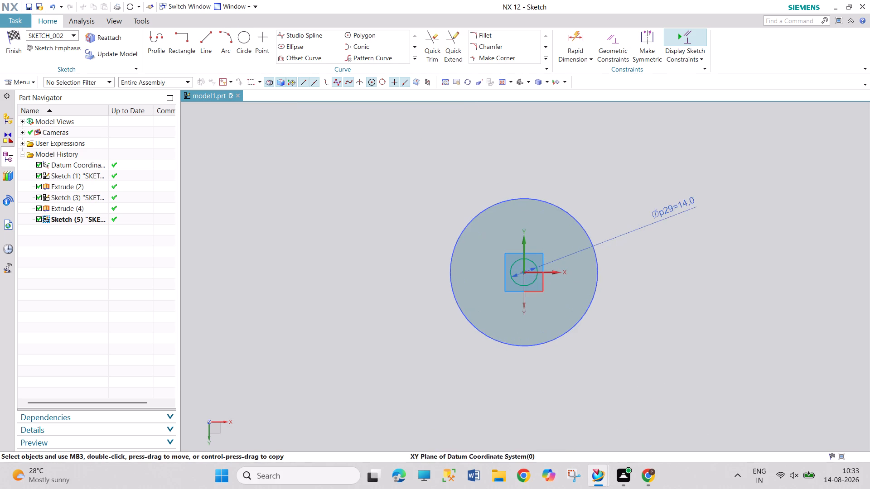
scroll(531, 292, "up", 1)
left_click(10, 41)
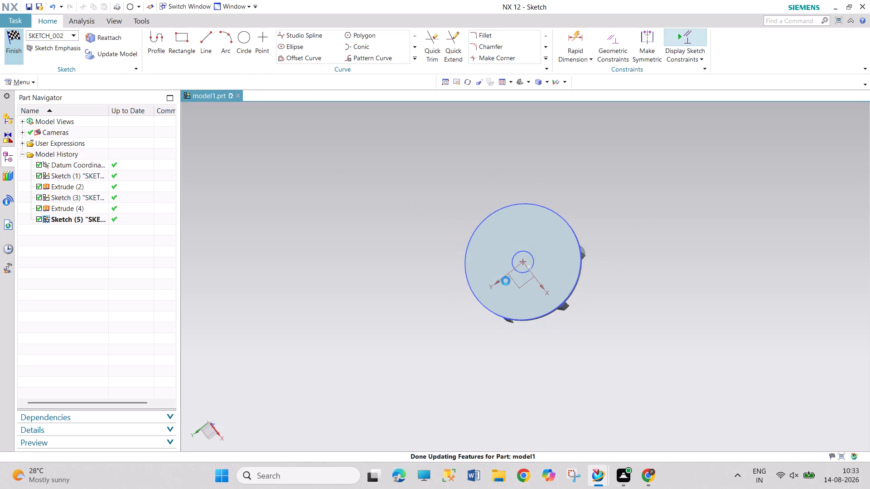
Extrude the central circle 16 mm outward from the disc's blade-free face, united with the body.
left_click(130, 39)
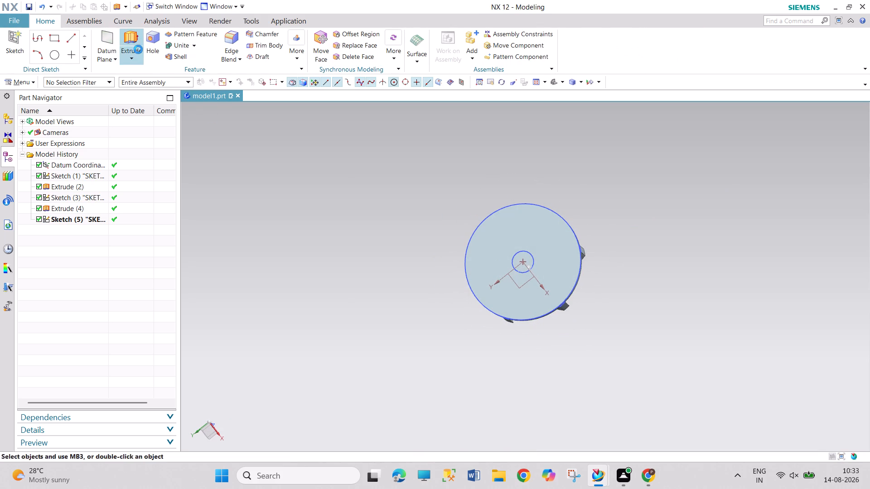
left_click(534, 262)
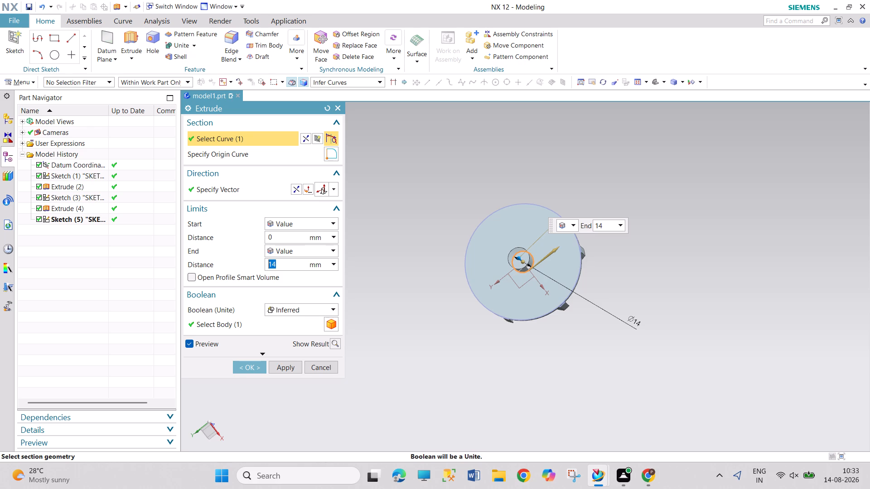
type("16")
key("Return")
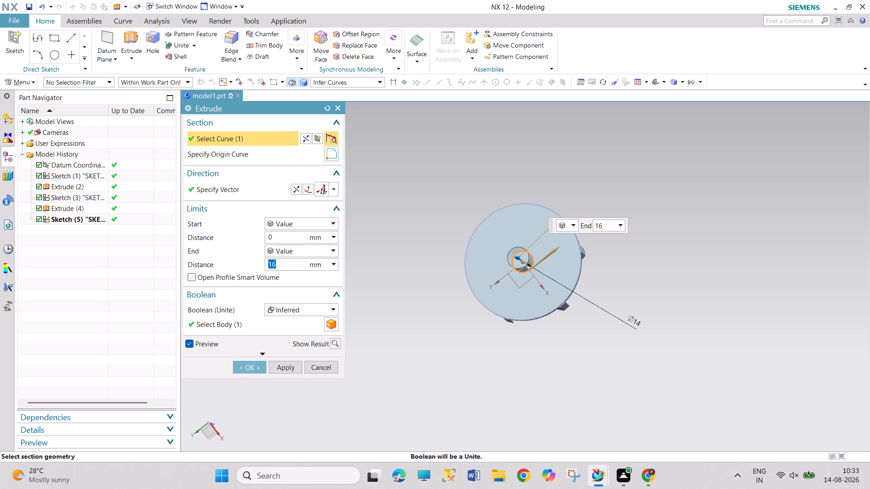
left_click(255, 369)
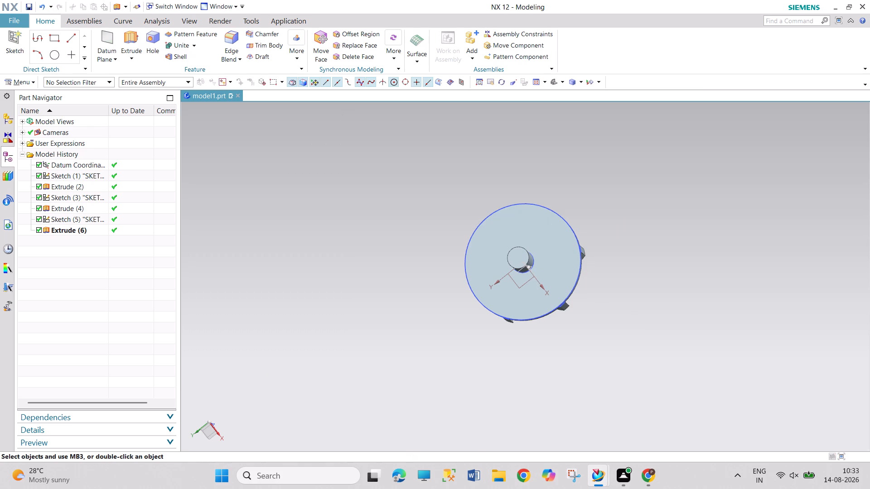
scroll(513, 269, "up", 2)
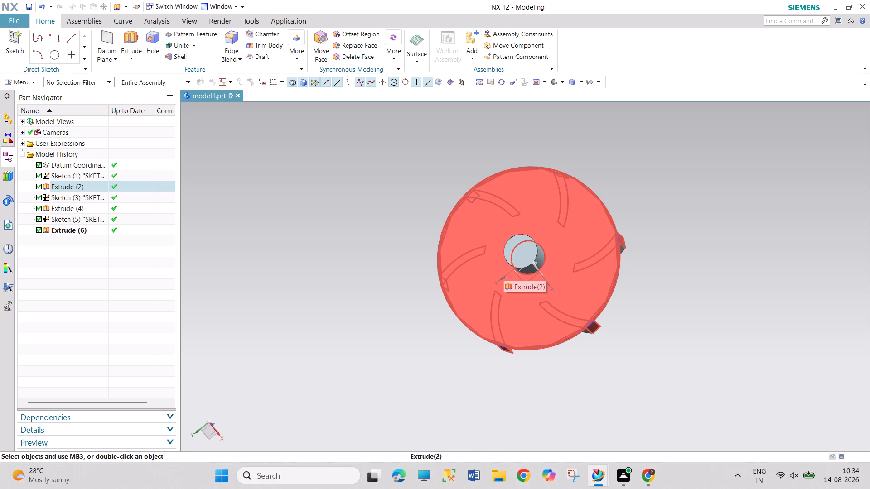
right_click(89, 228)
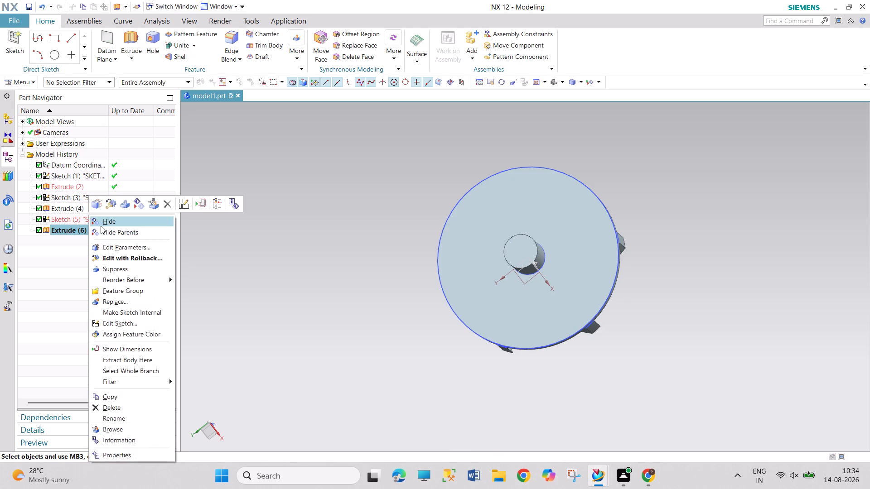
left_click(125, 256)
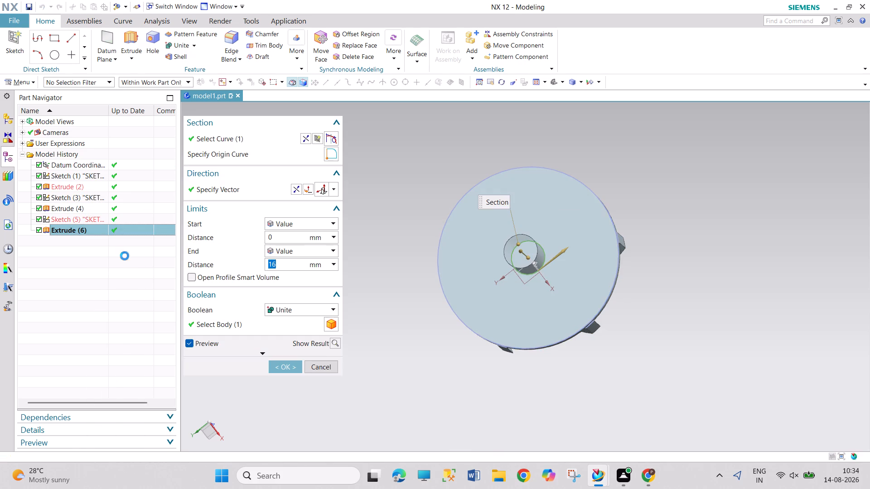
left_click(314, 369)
Reopen the central circle's sketch with rollback and set the circle's diameter to 25 mm.
right_click(76, 220)
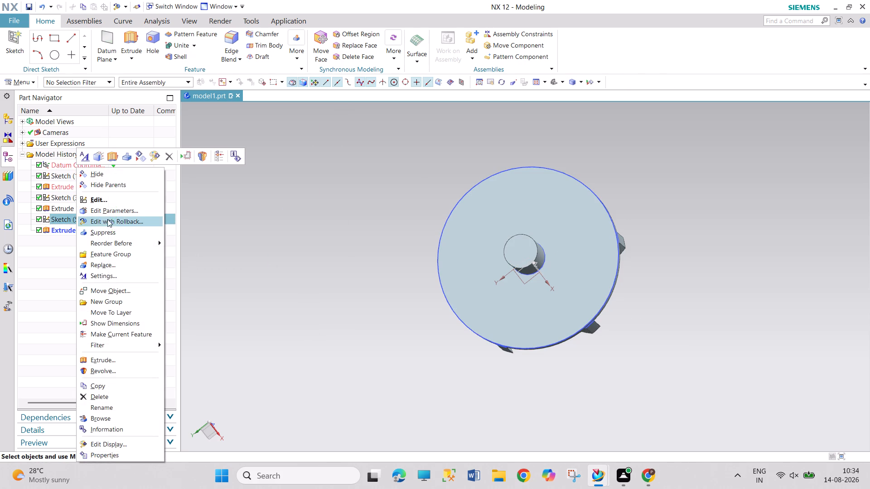
left_click(114, 221)
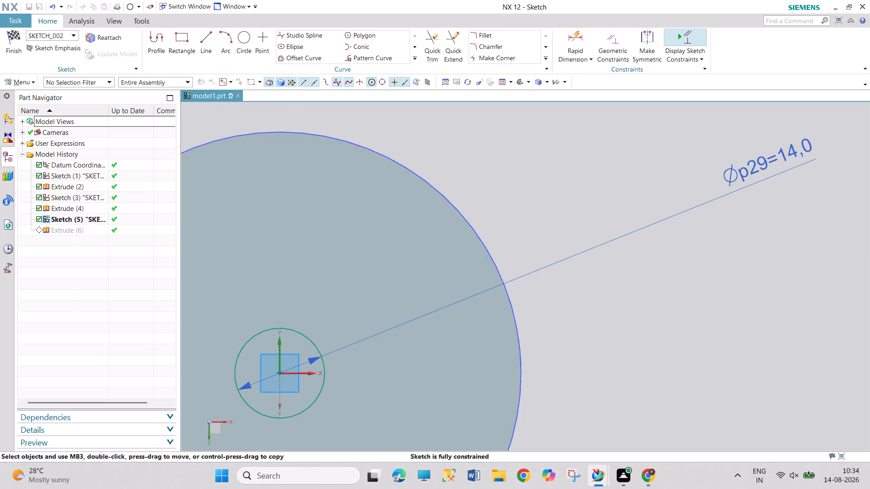
double_click(753, 164)
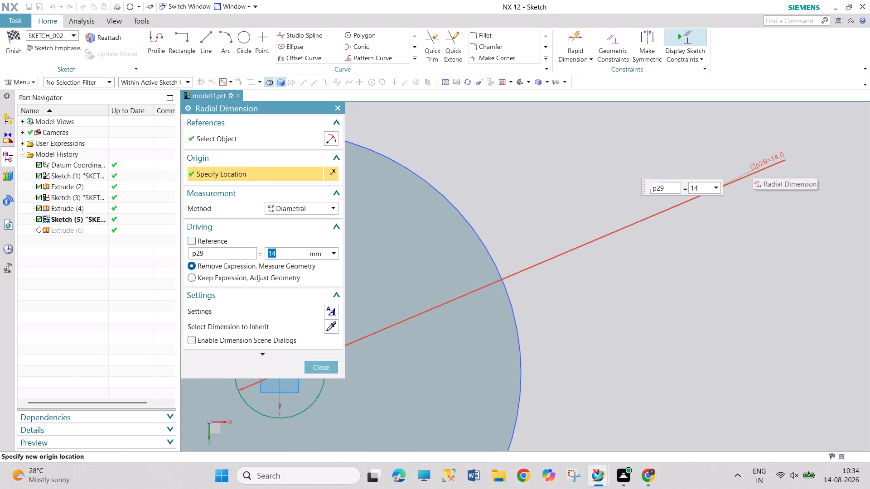
type("25")
key("Return")
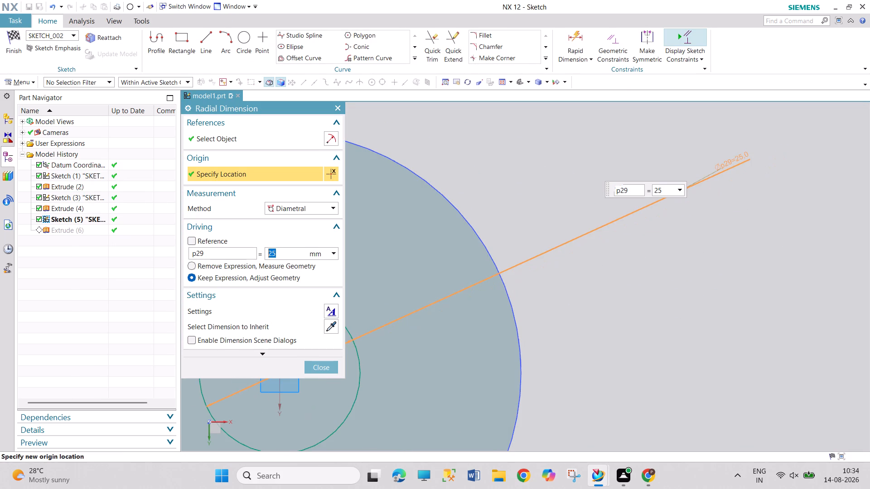
Accept the central circle's 25 mm diameter edit.
left_click(320, 366)
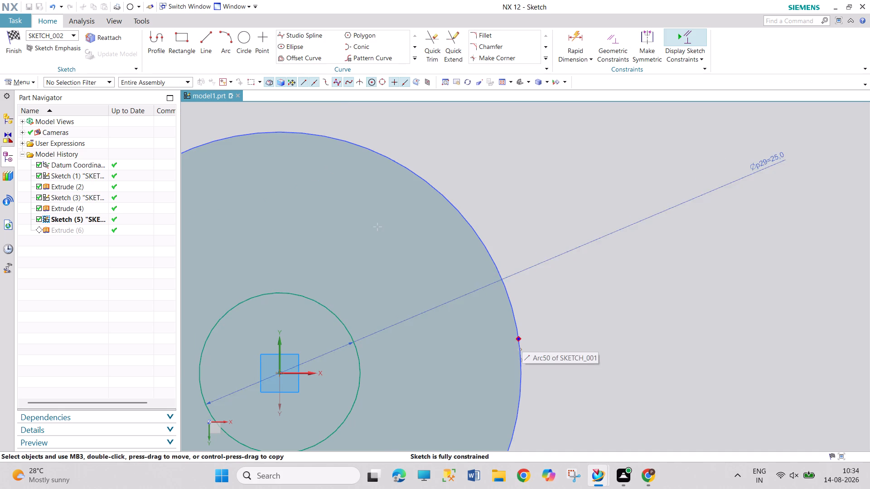
scroll(523, 345, "down", 4)
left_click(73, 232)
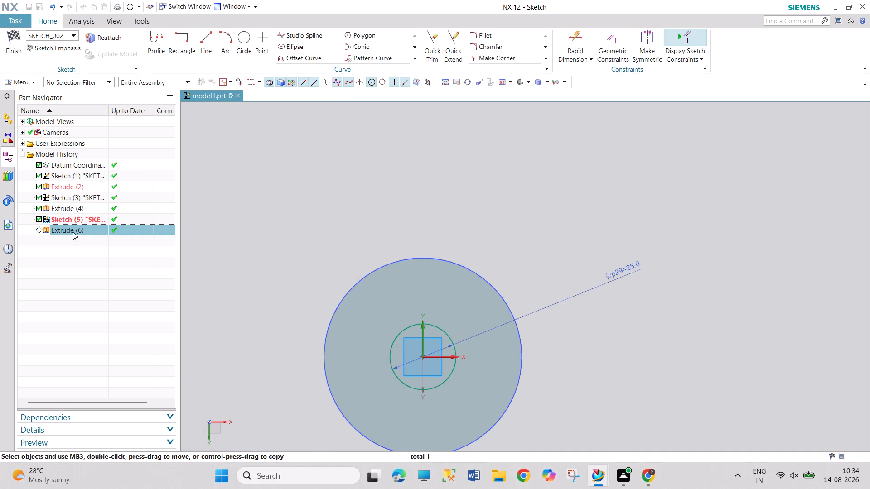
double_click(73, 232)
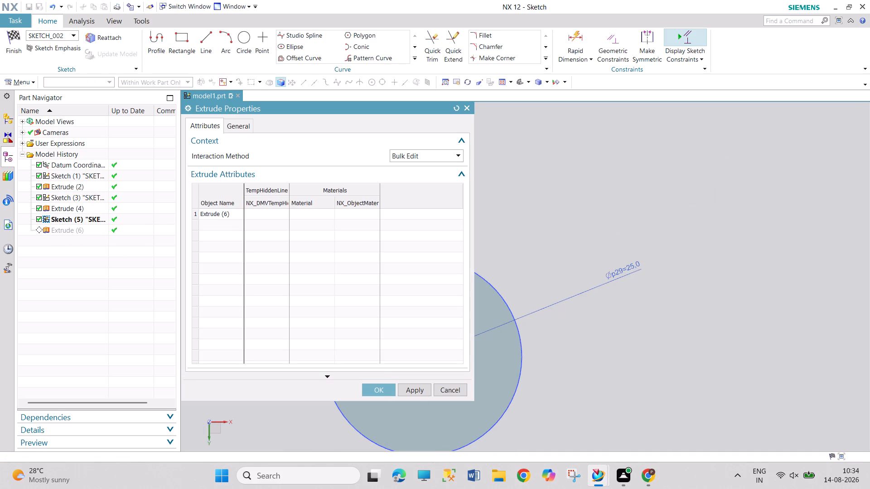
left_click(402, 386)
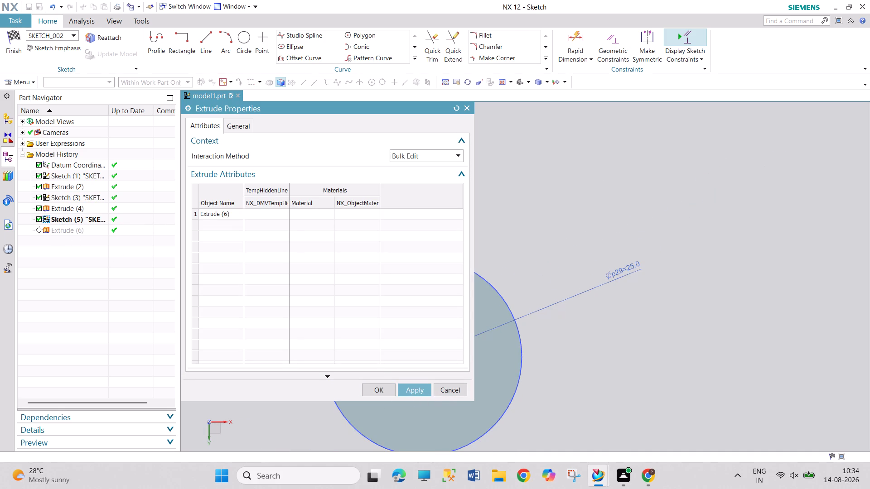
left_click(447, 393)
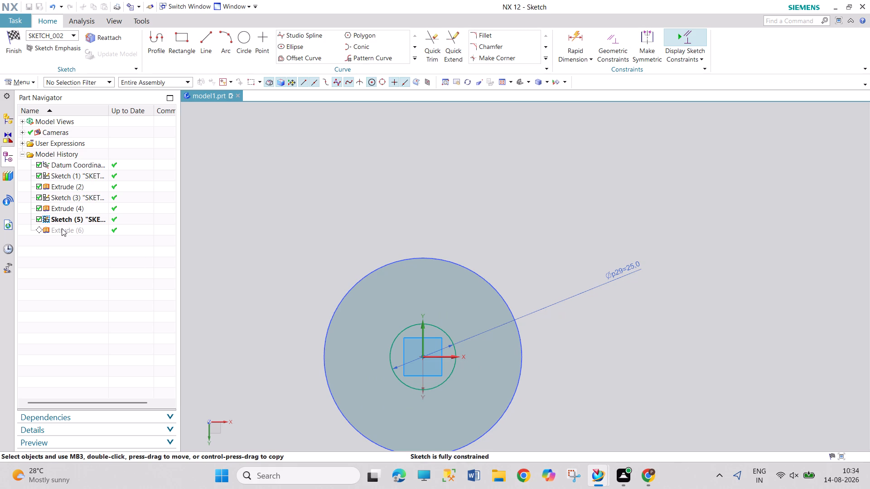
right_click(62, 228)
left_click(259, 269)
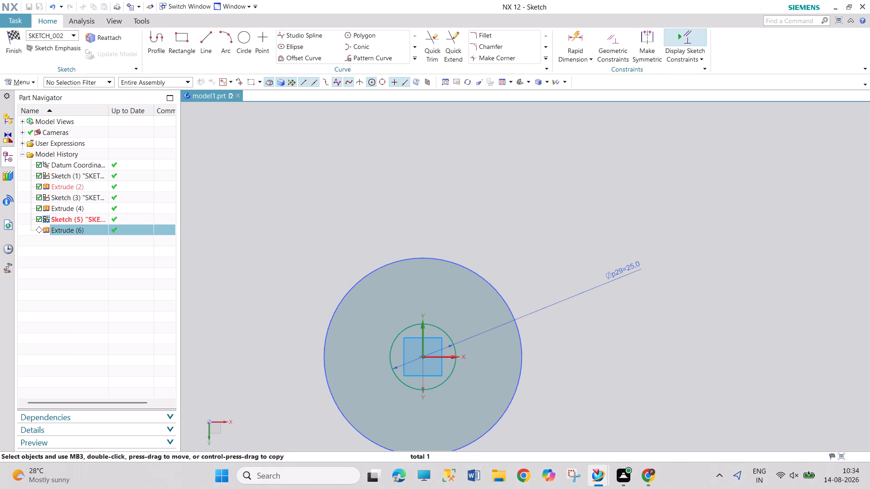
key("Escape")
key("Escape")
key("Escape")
Finish the central circle's sketch so the model rebuilds with the boss extrusion.
left_click(19, 47)
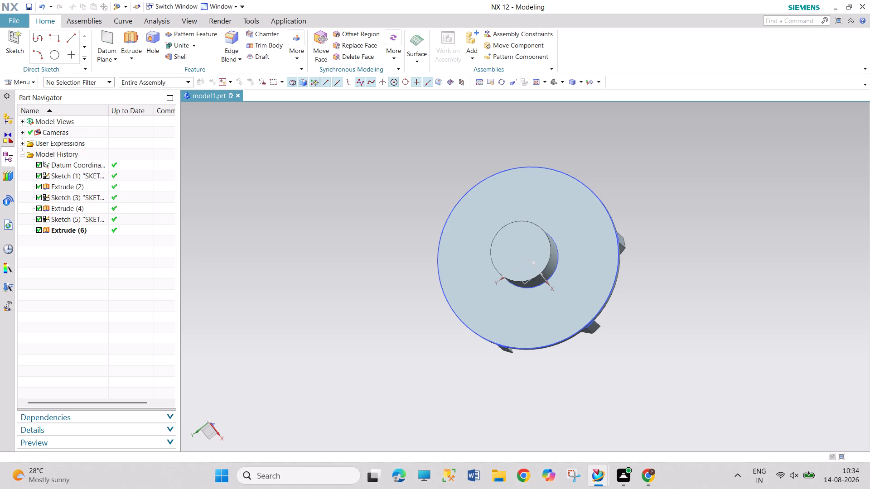
Create a new sketch on the outer end face of the central boss.
left_click(30, 79)
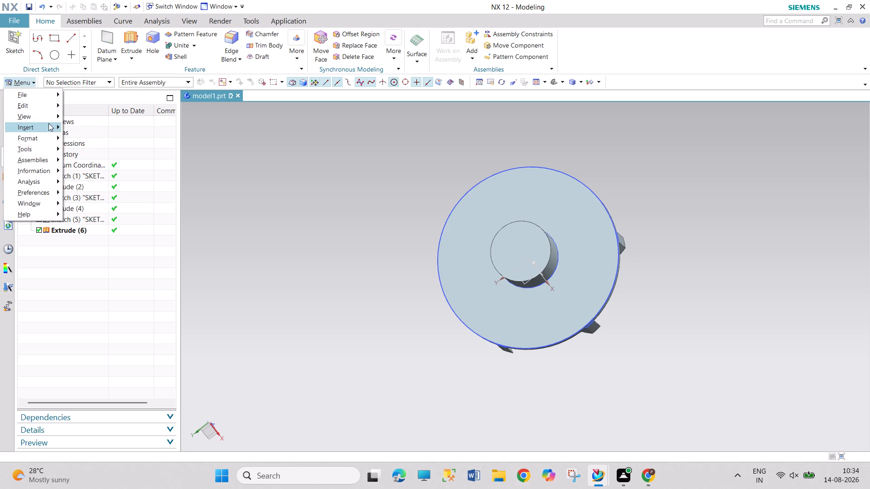
left_click(49, 126)
left_click(107, 139)
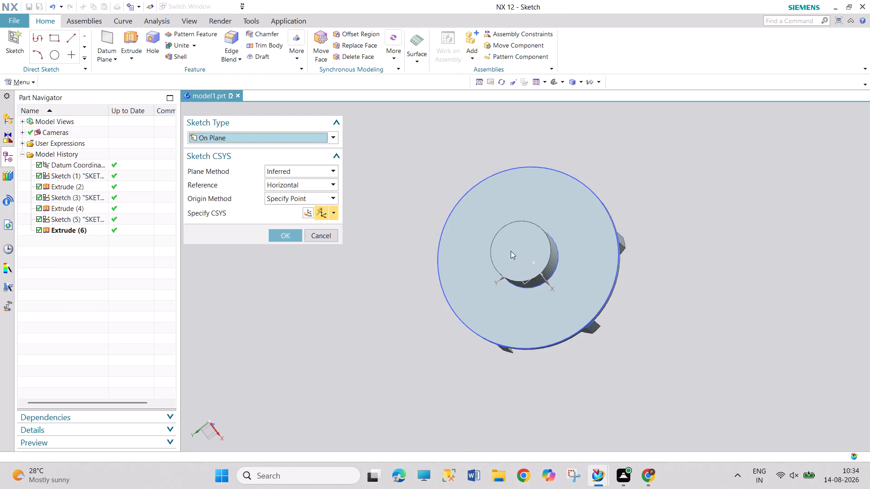
left_click(511, 251)
left_click(288, 237)
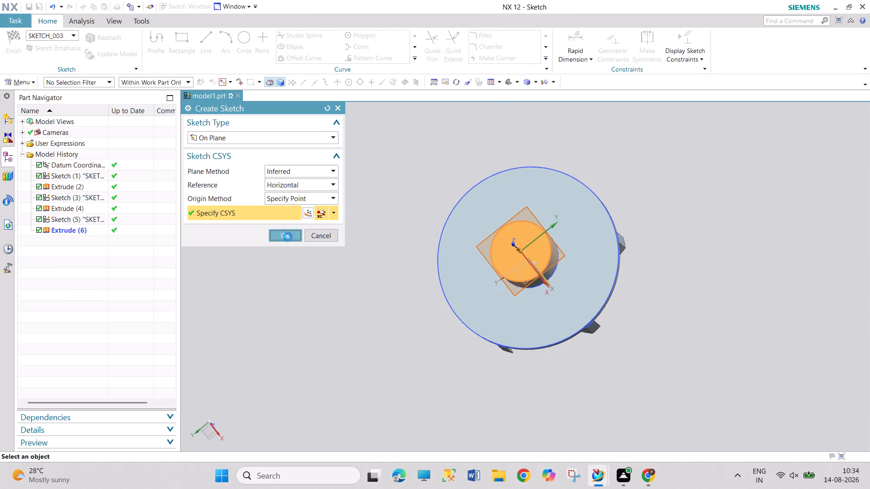
Draw a 14 mm diameter circle centred on the sketch origin and place its dimension outside the disc.
left_click(243, 39)
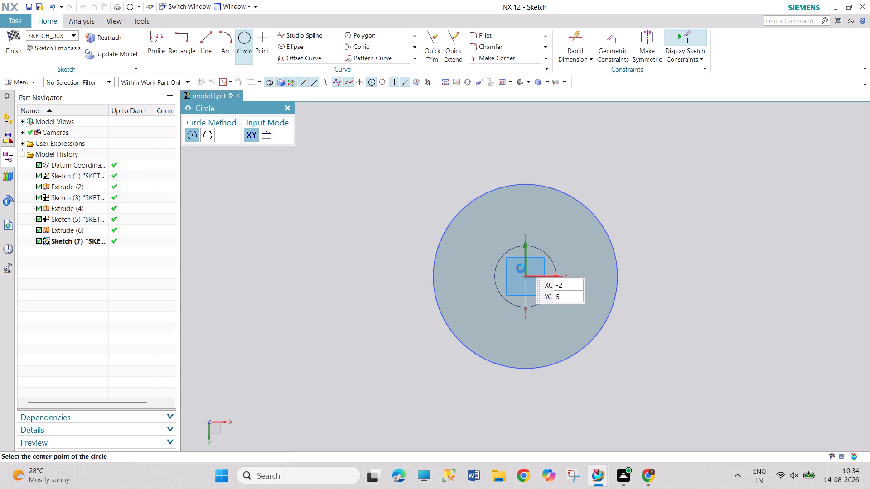
left_click(525, 278)
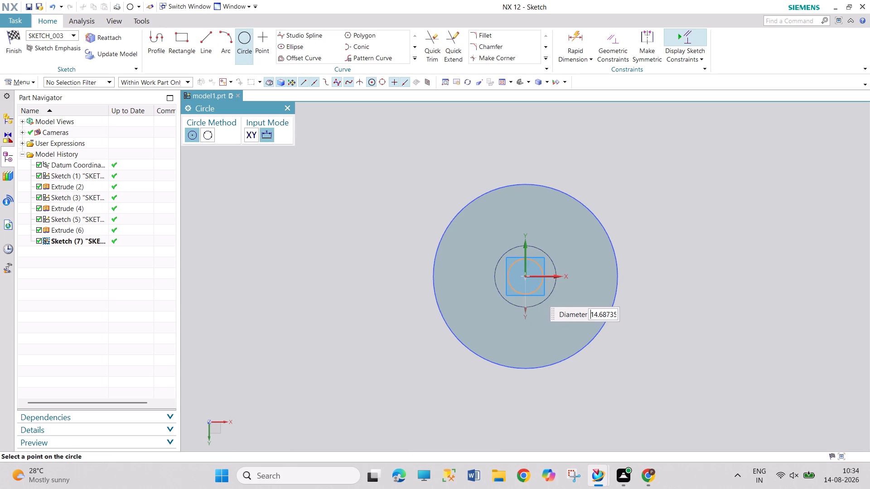
type("16")
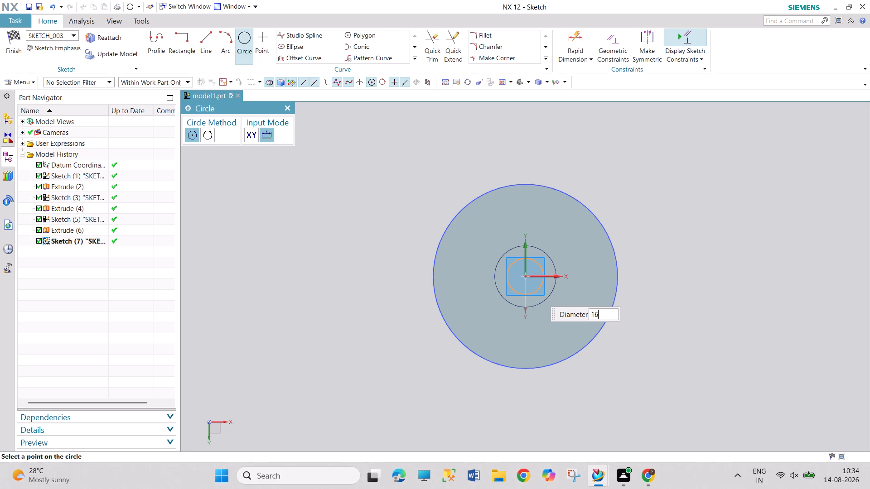
key("BackSpace")
key("4")
key("Return")
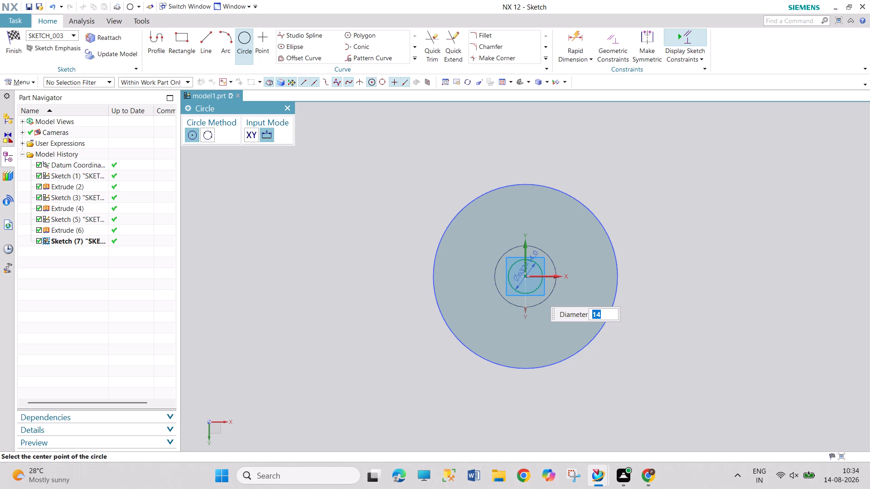
key("Escape")
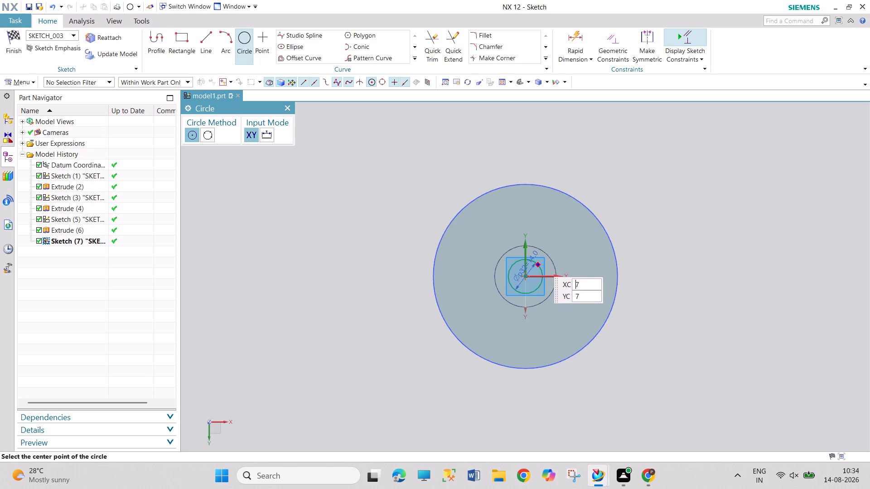
key("Escape")
left_click_drag(532, 258, 598, 221)
key("Escape")
key("Escape")
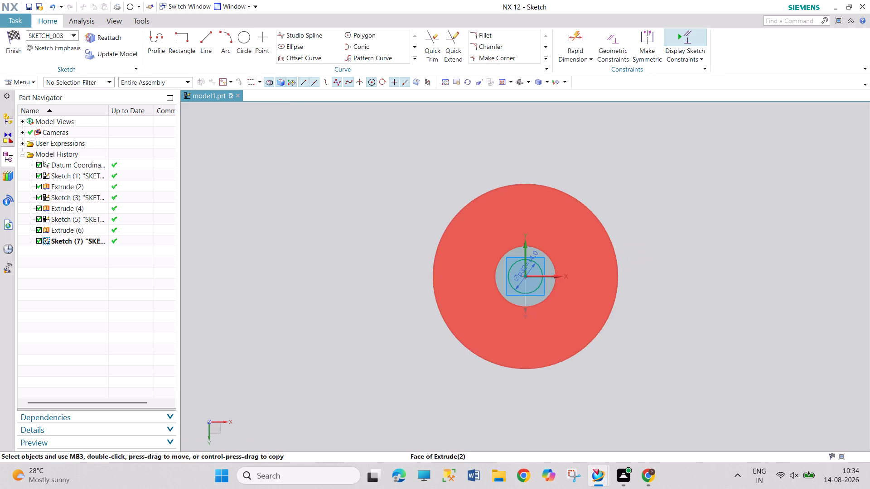
key("Escape")
left_click_drag(534, 254, 657, 200)
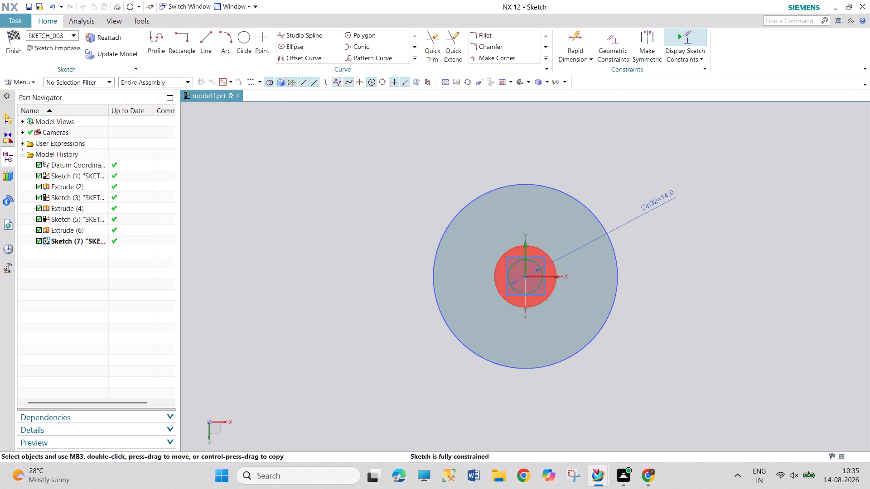
Draw a small rectangle straddling the top of the 14 mm circle, about 4 mm wide, its upper edge about 8 mm above centre.
scroll(537, 269, "up", 4)
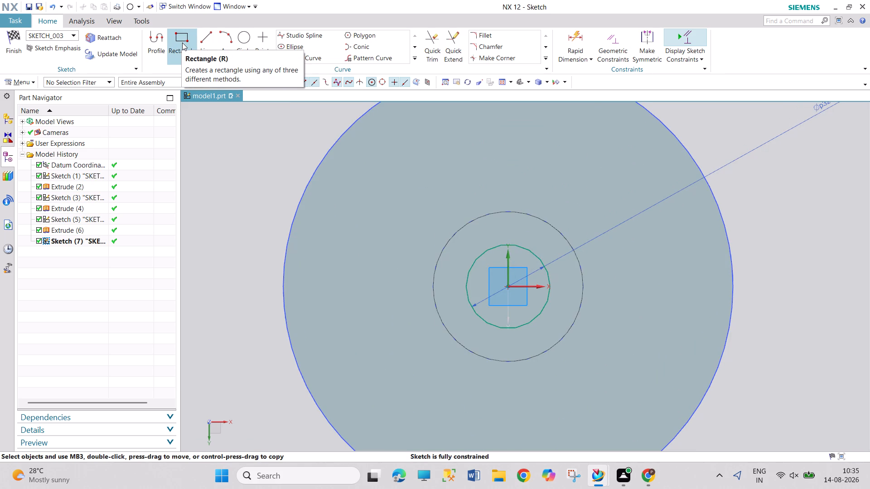
left_click(182, 43)
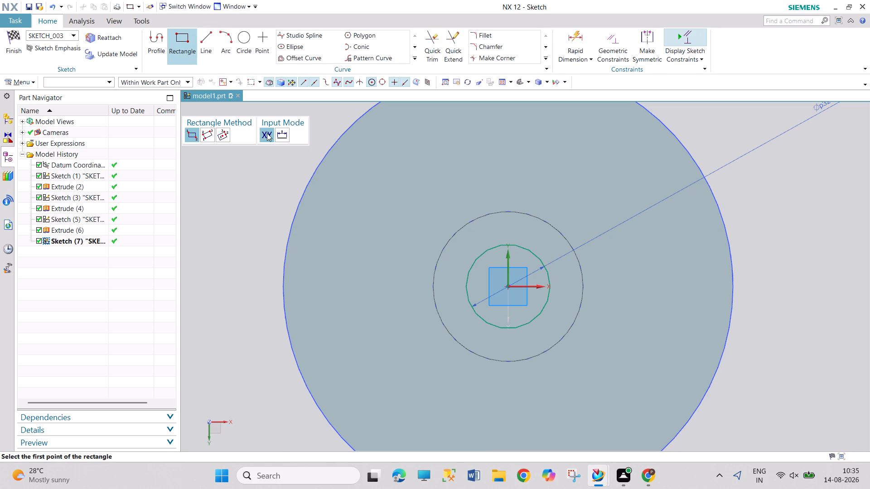
left_click(496, 238)
left_click(520, 257)
key("Escape")
key("Escape")
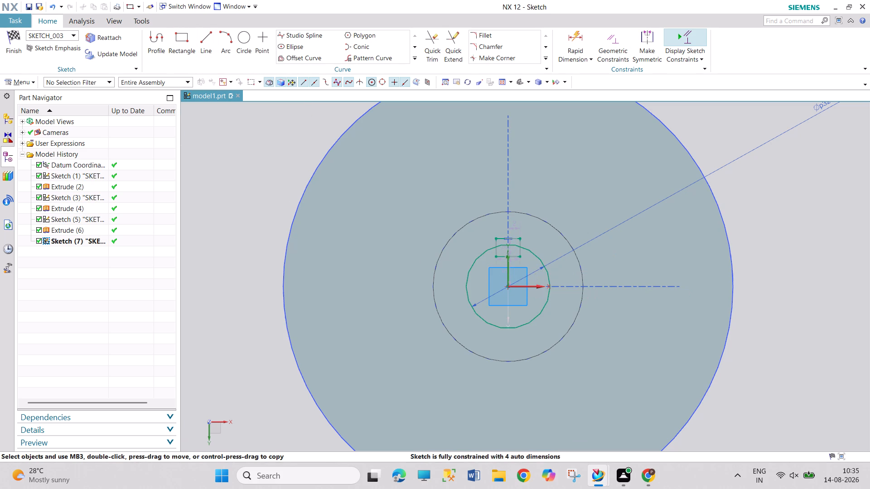
key("Escape")
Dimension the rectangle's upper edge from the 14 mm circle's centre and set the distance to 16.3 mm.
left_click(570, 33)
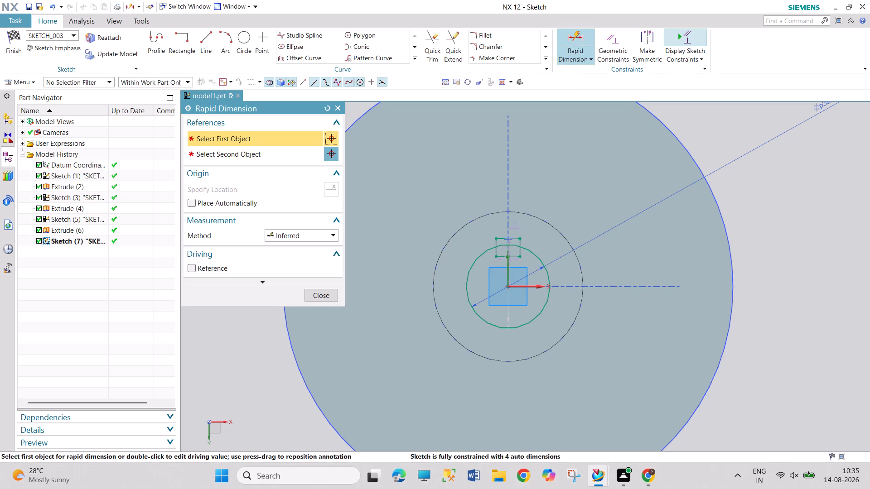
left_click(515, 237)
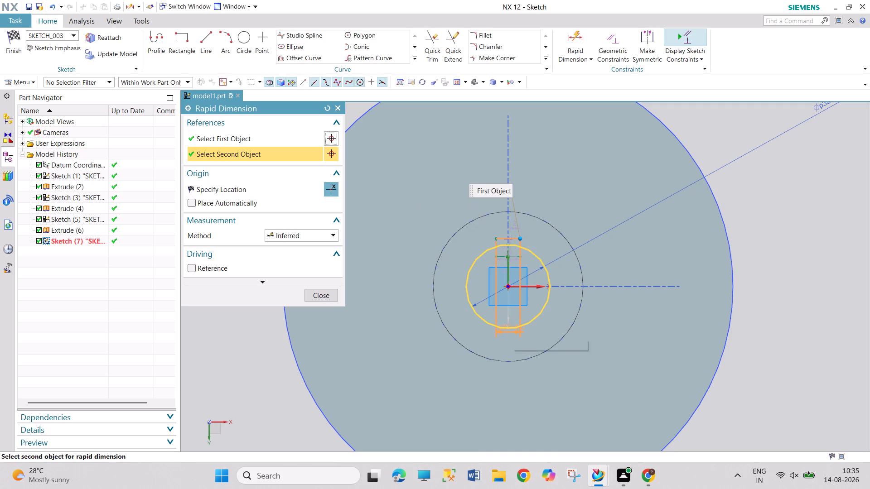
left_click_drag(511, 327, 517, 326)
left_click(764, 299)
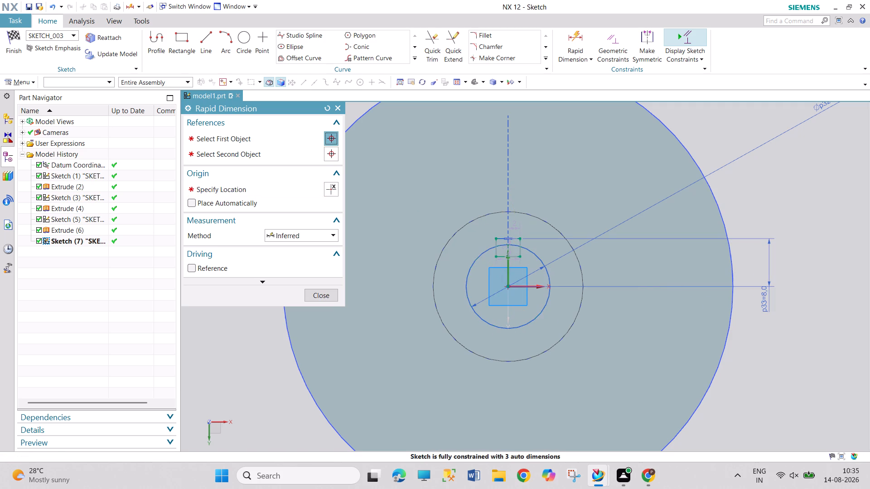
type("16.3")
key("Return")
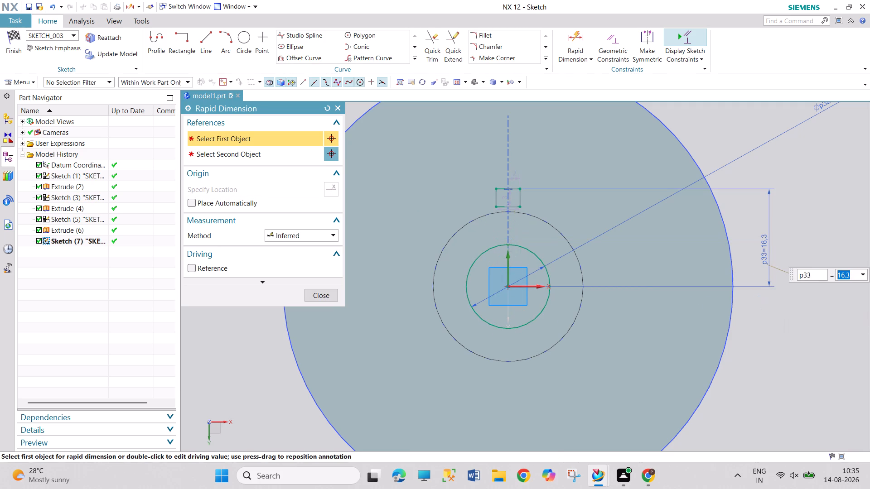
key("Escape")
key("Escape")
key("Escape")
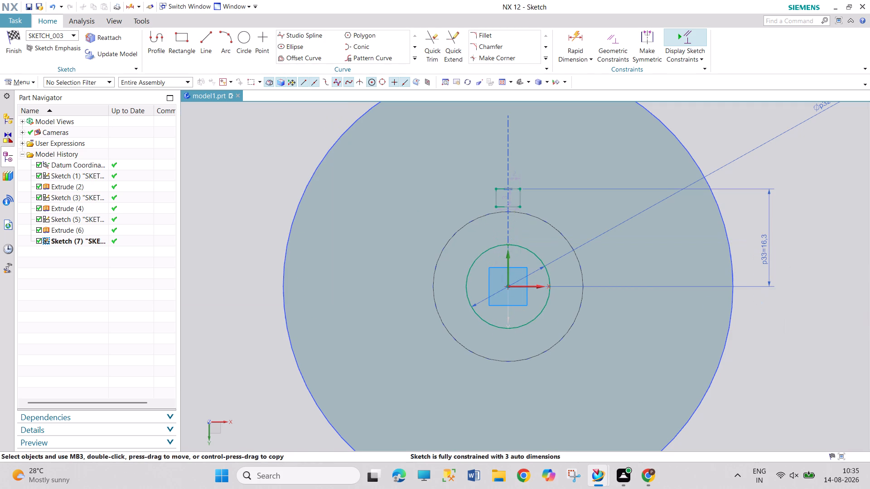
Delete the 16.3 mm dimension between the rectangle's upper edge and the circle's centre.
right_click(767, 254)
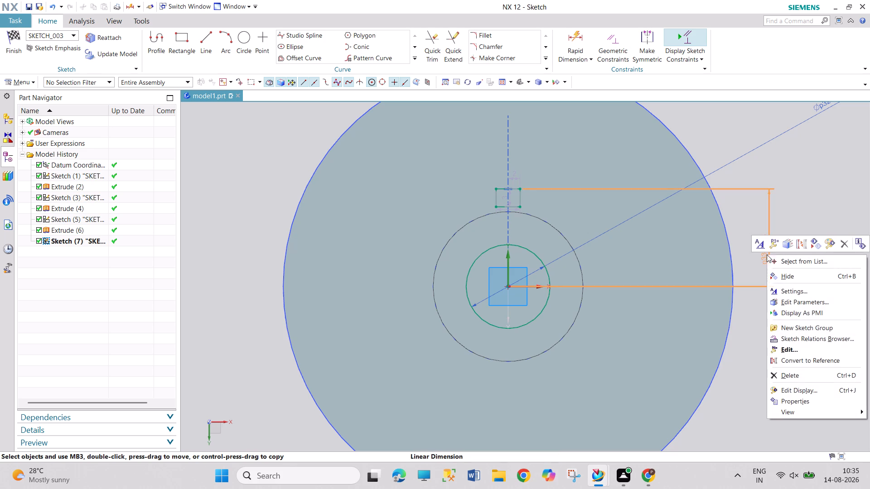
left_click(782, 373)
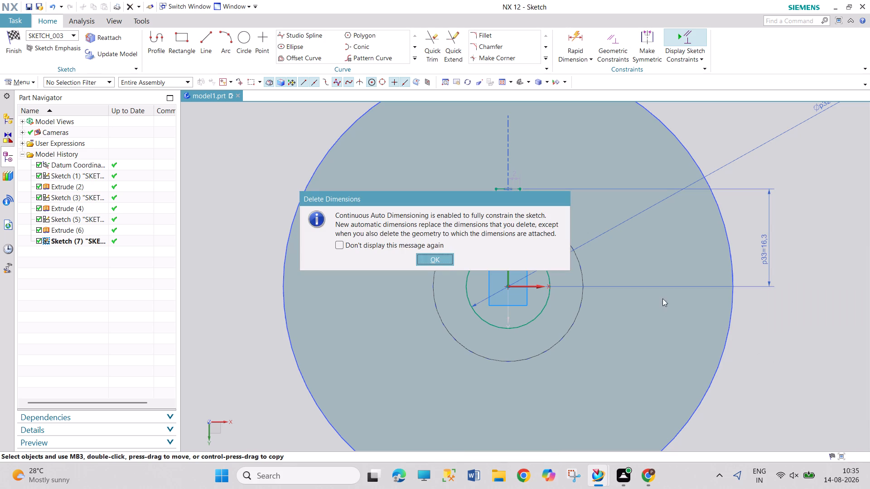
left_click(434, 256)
Dimension from the rectangle's upper edge to the lowest point of the 14 mm circle and set it to 16.3 mm.
left_click(569, 35)
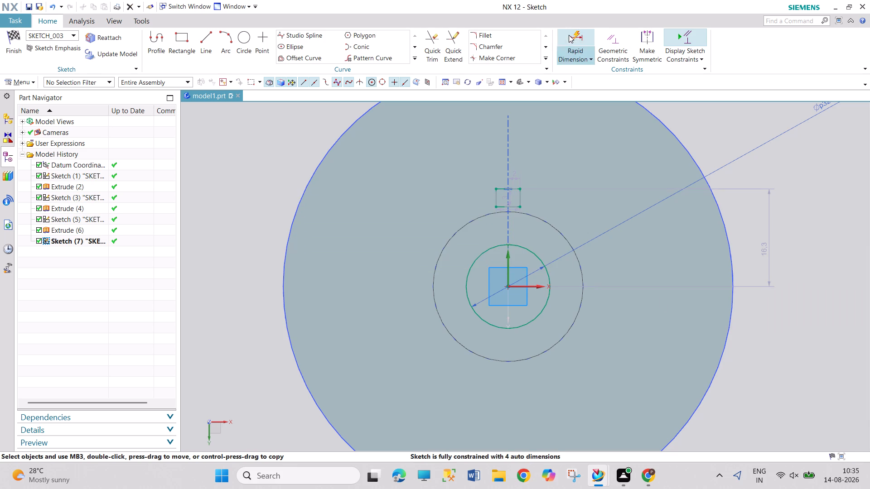
left_click(498, 190)
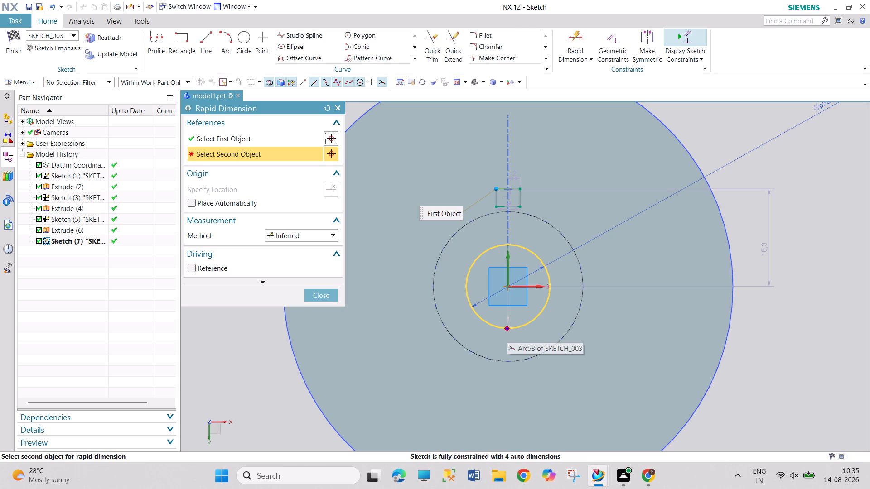
left_click(507, 329)
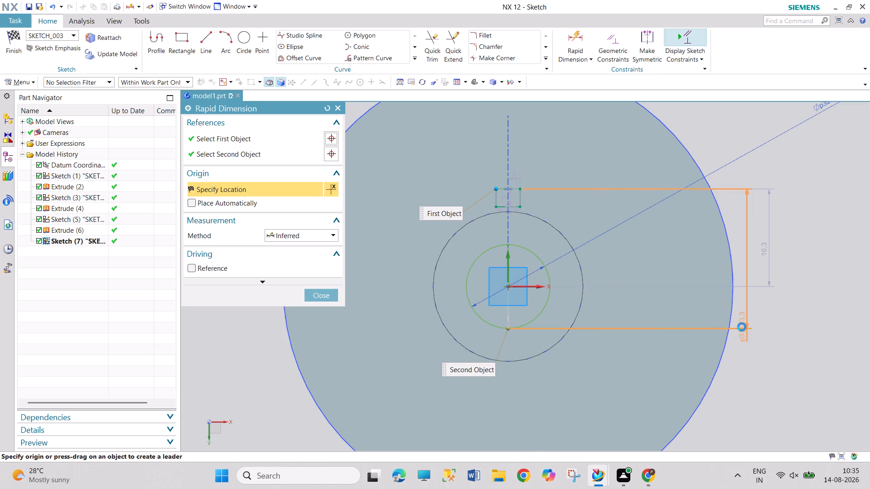
left_click(744, 327)
type("16.3")
key("Return")
key("Escape")
key("Escape")
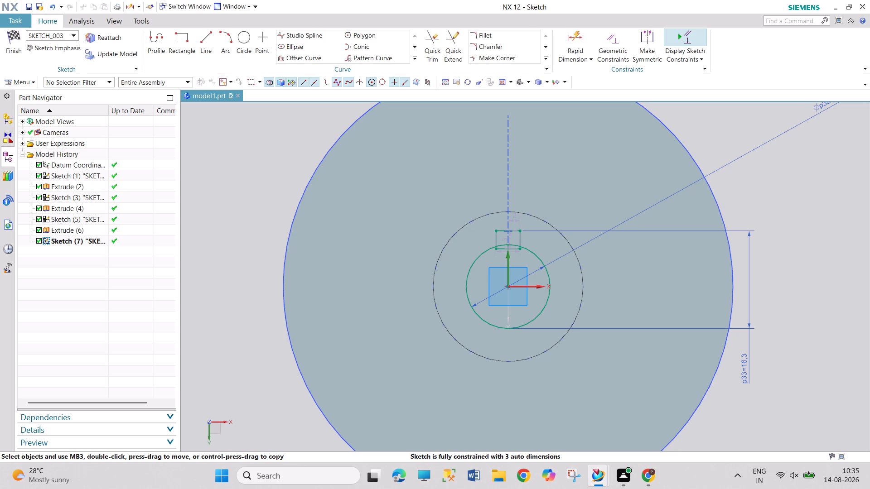
Reposition the dimension from the vertical axis to the rectangle's right side above the rectangle and set it to 2.5 mm.
left_click_drag(516, 219, 527, 197)
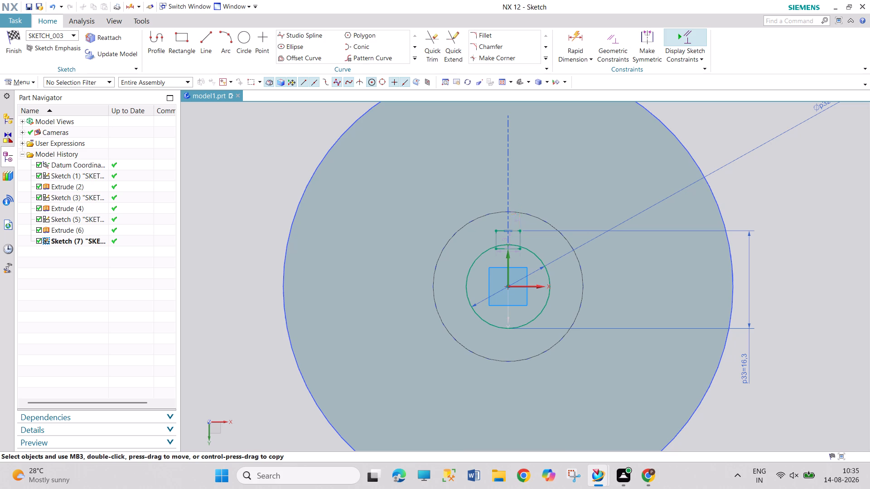
left_click_drag(527, 197, 567, 180)
double_click(566, 181)
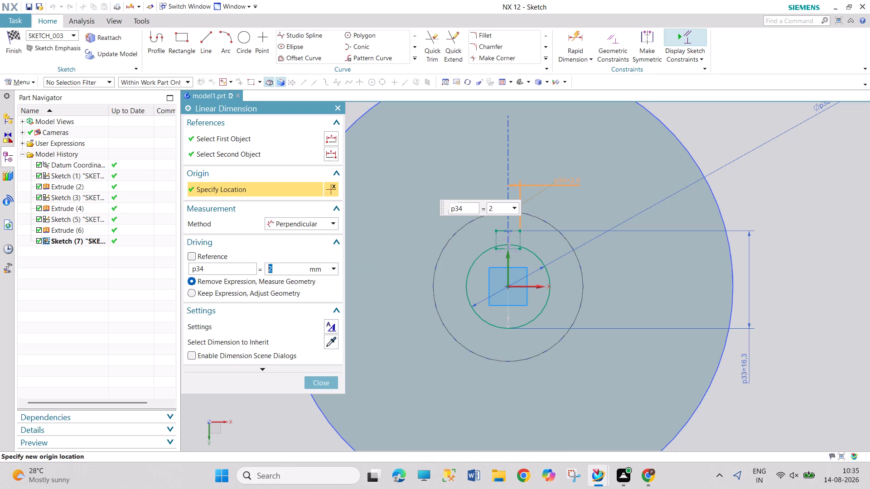
type("2.5")
key("Return")
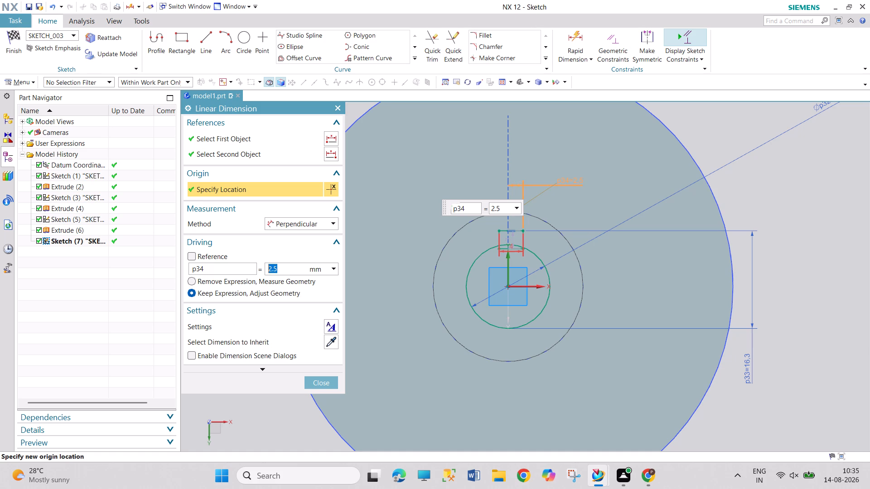
Move the rectangle's width dimension above the rectangle and set the width to 5 mm.
left_click_drag(517, 254, 527, 163)
key("Escape")
key("Escape")
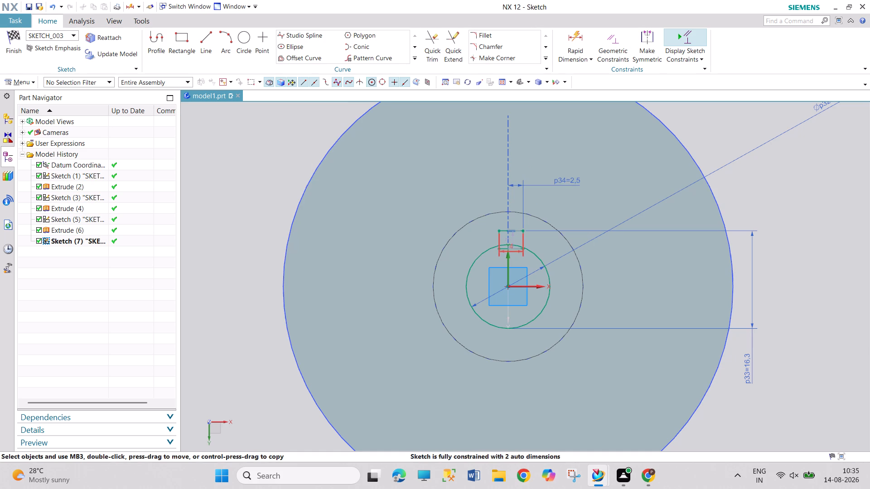
left_click_drag(515, 253, 537, 138)
key("Escape")
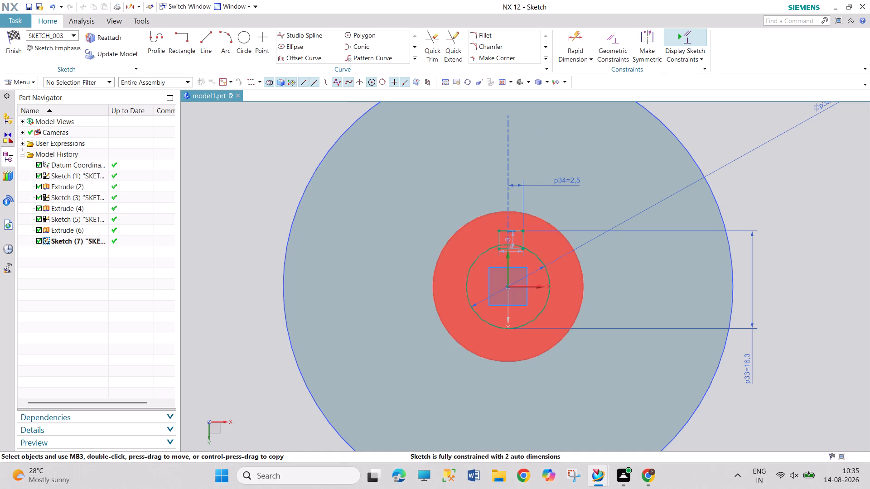
left_click(513, 251)
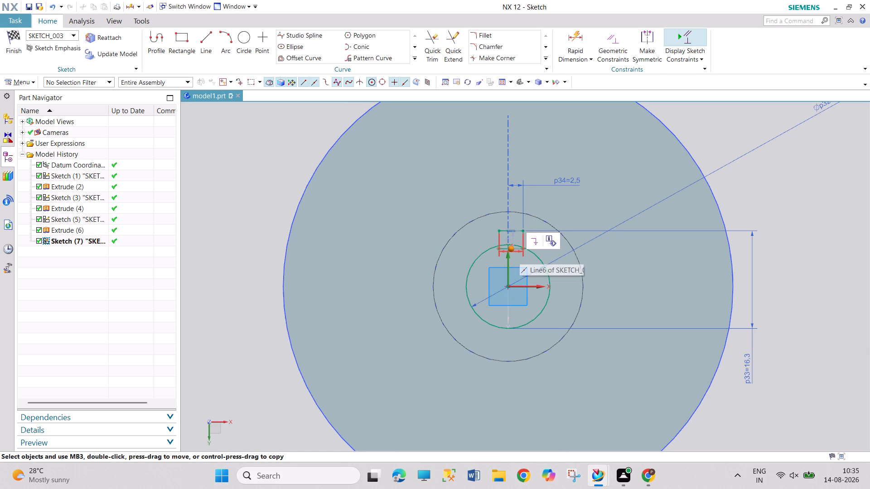
left_click_drag(519, 252, 543, 137)
double_click(540, 139)
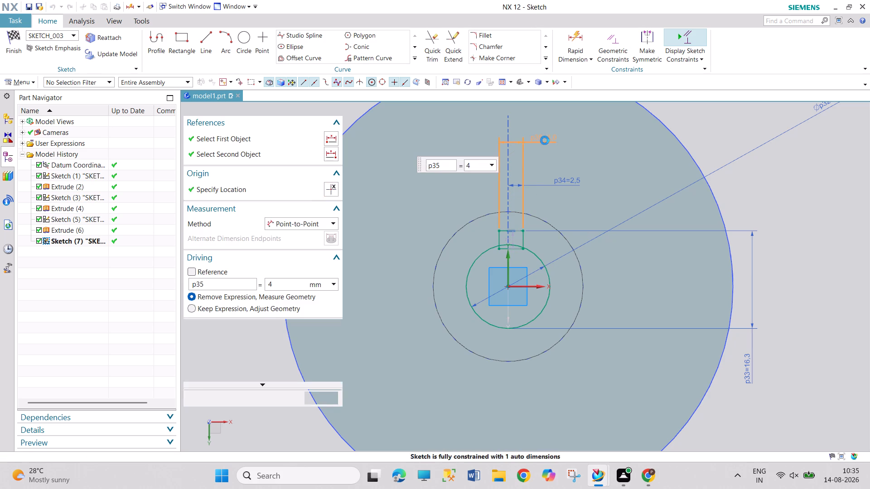
key("5")
key("Return")
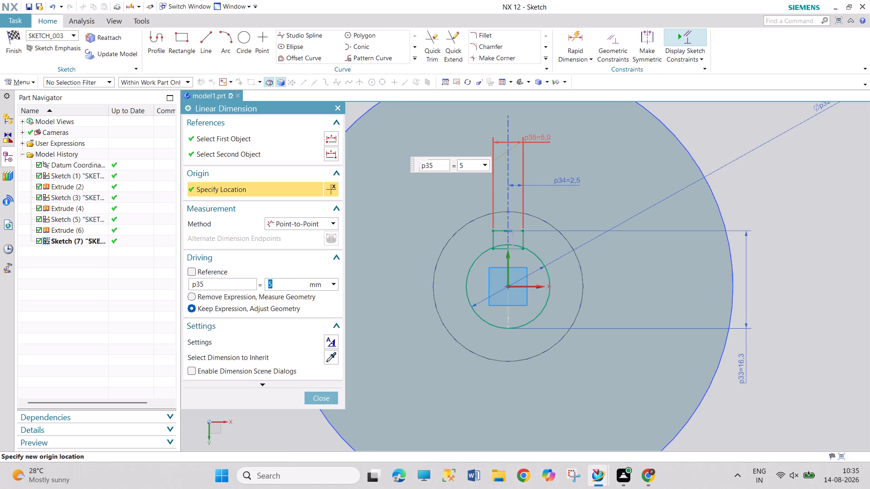
Trim away the rectangle's lower edge and the circle's arc between its sides to form one keyed-bore outline, and finish the sketch.
left_click(430, 31)
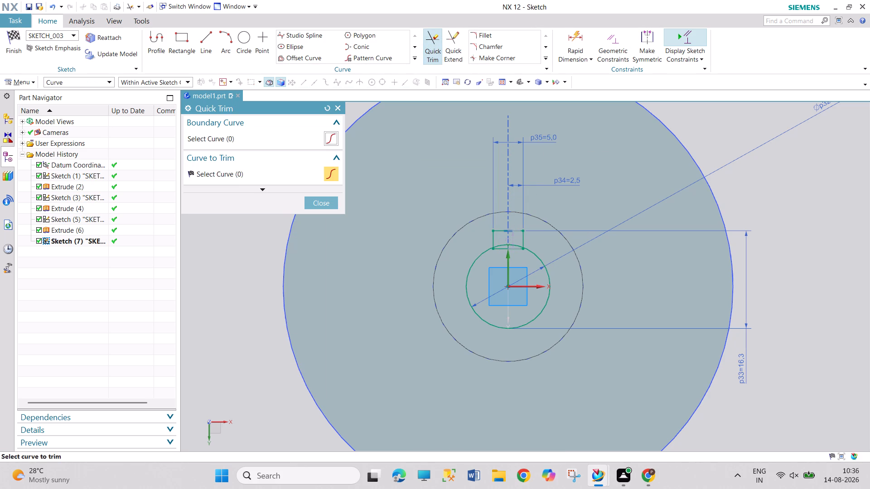
left_click(502, 249)
left_click(502, 245)
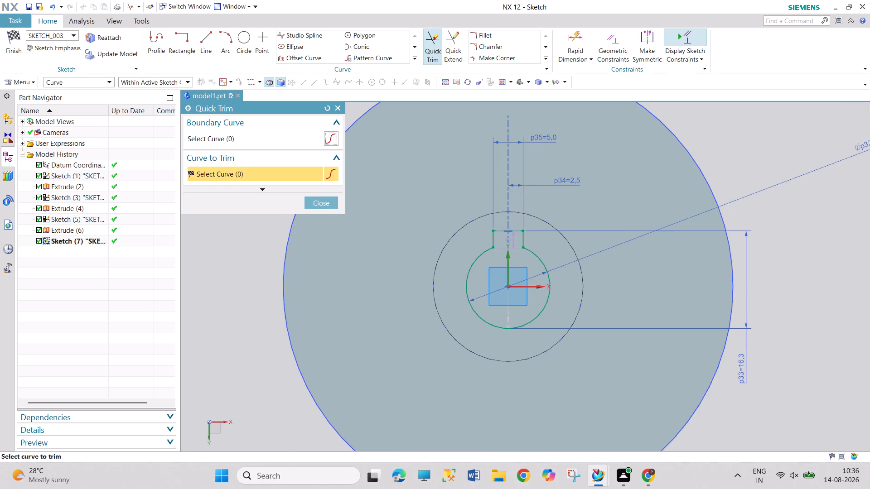
key("Escape")
key("Escape")
key("Escape")
left_click(14, 37)
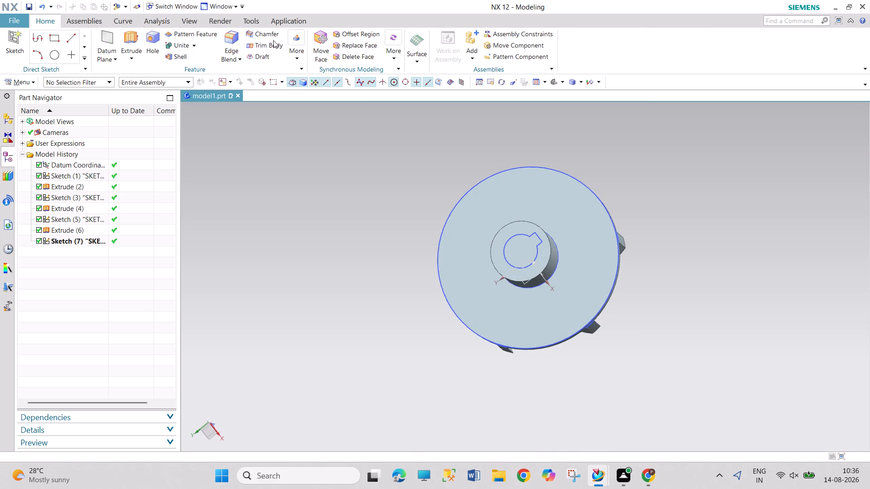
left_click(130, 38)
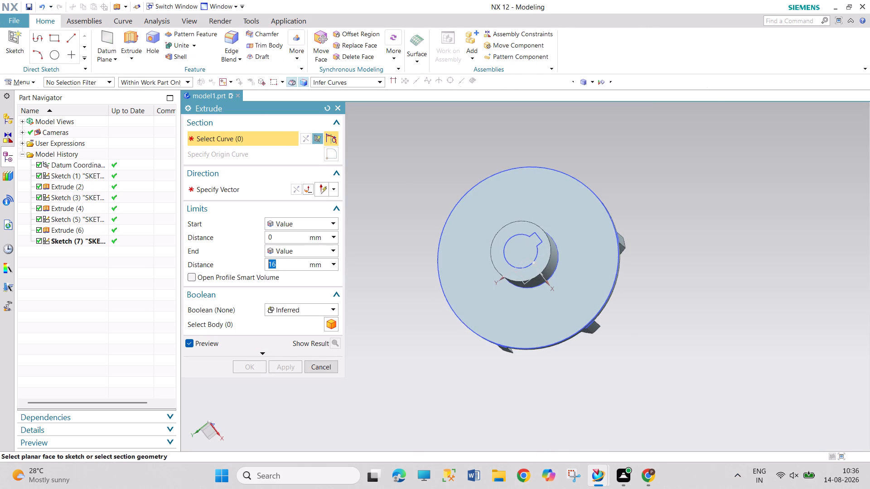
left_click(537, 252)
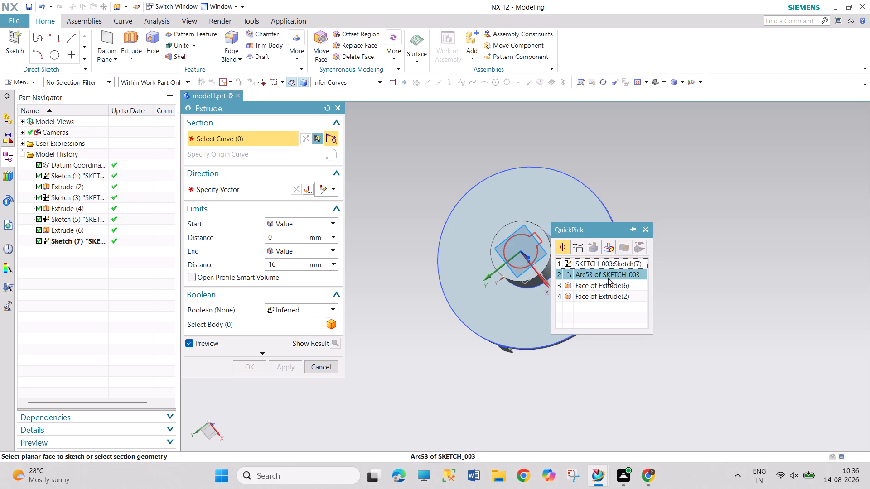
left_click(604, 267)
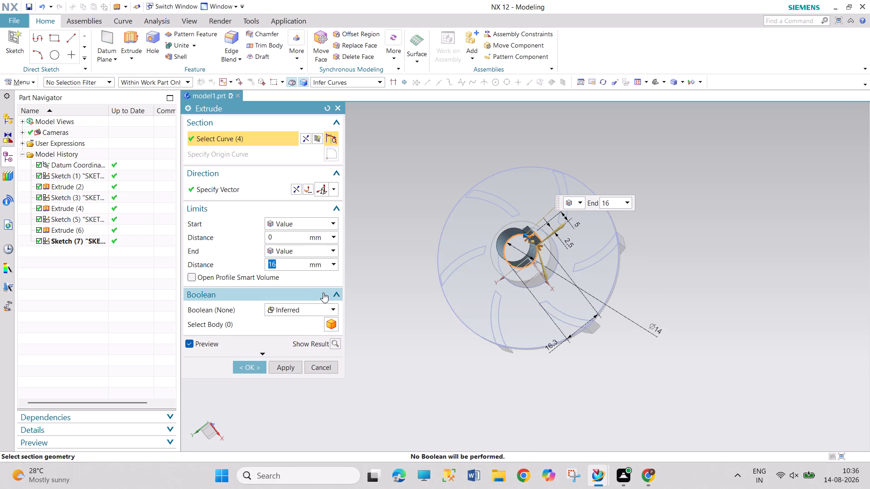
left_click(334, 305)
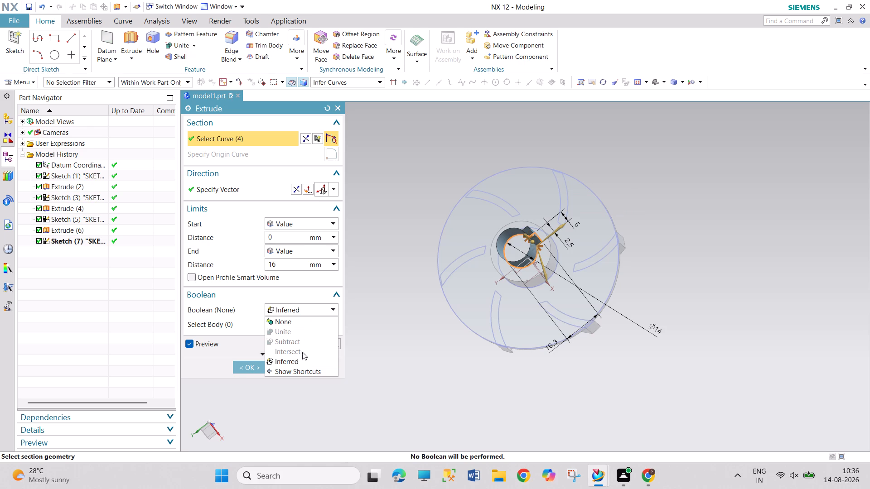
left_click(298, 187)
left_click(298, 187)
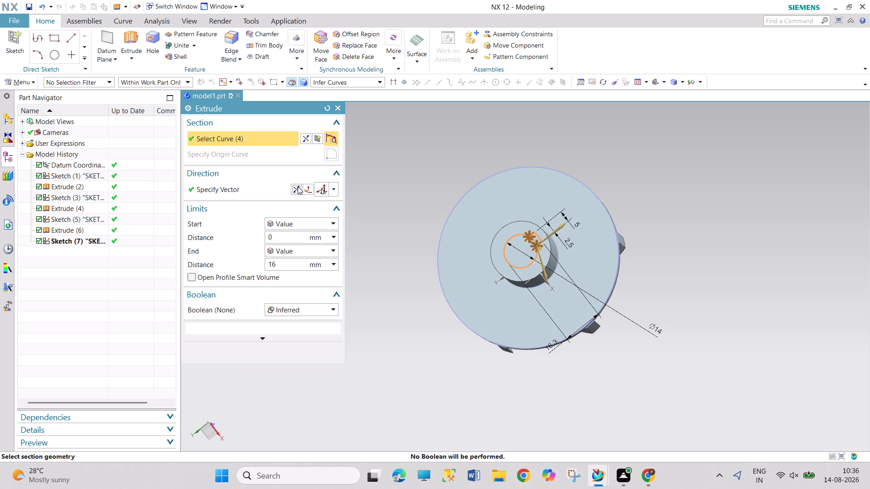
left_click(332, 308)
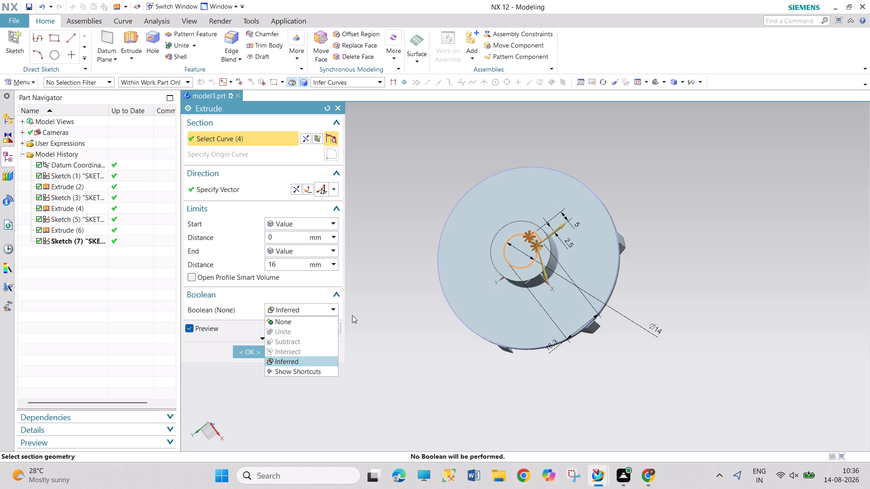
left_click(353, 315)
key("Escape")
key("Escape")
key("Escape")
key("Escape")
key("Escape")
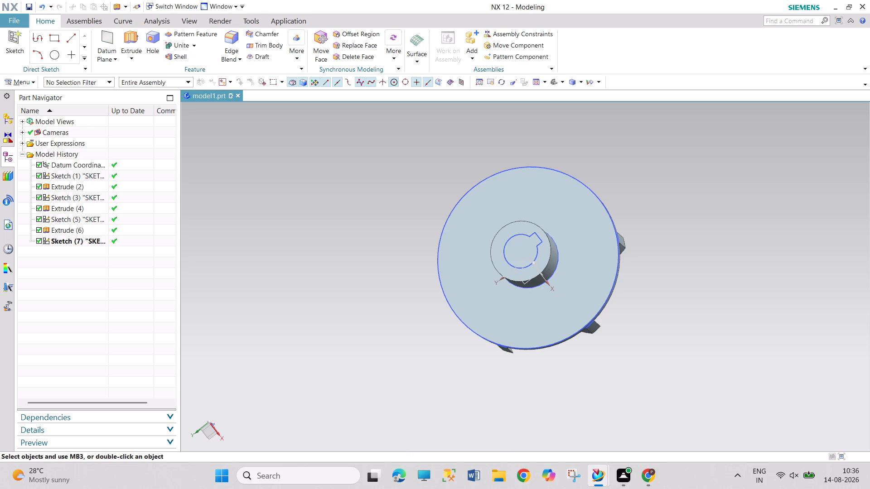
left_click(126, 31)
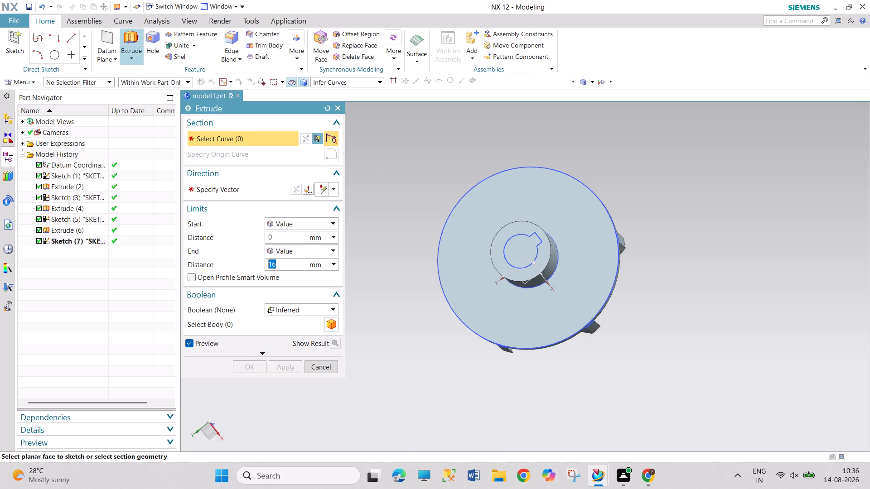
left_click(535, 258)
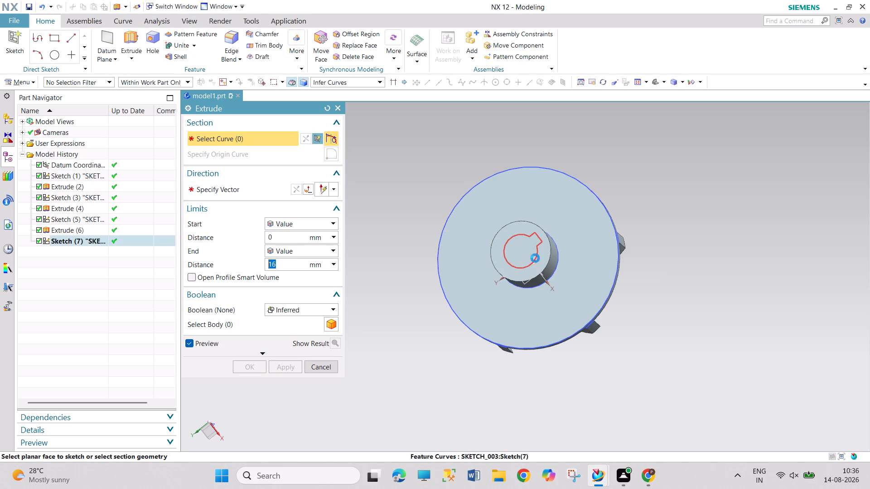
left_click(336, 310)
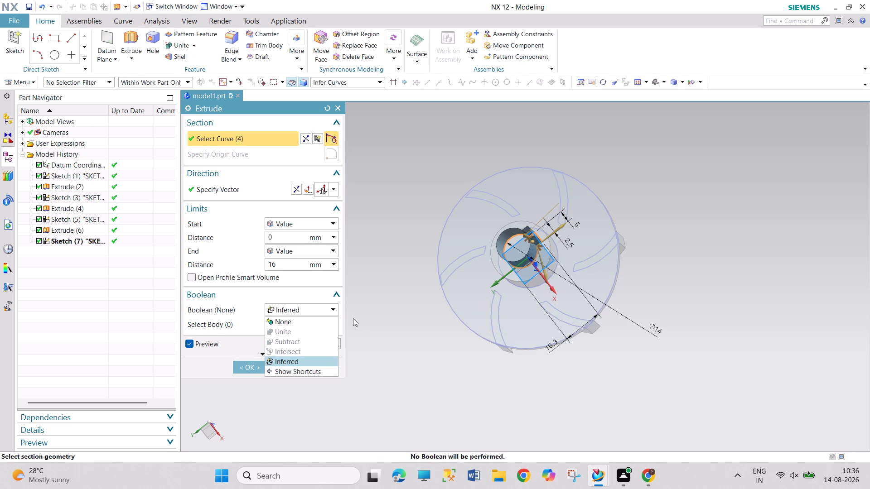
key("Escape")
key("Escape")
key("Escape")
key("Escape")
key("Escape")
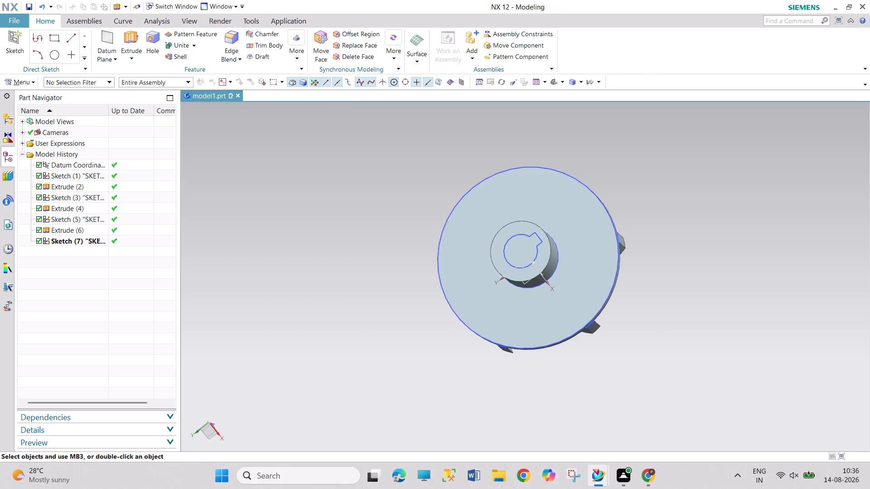
Reopen the keyed-bore sketch, trim the short ends of both keyway sides that extend past the circle, and finish the sketch.
scroll(591, 273, "up", 1)
scroll(526, 243, "up", 5)
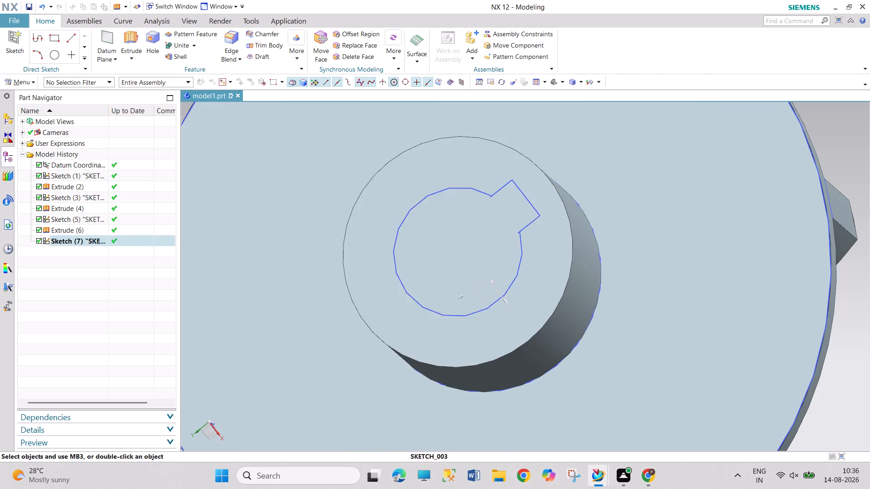
scroll(438, 154, "up", 1)
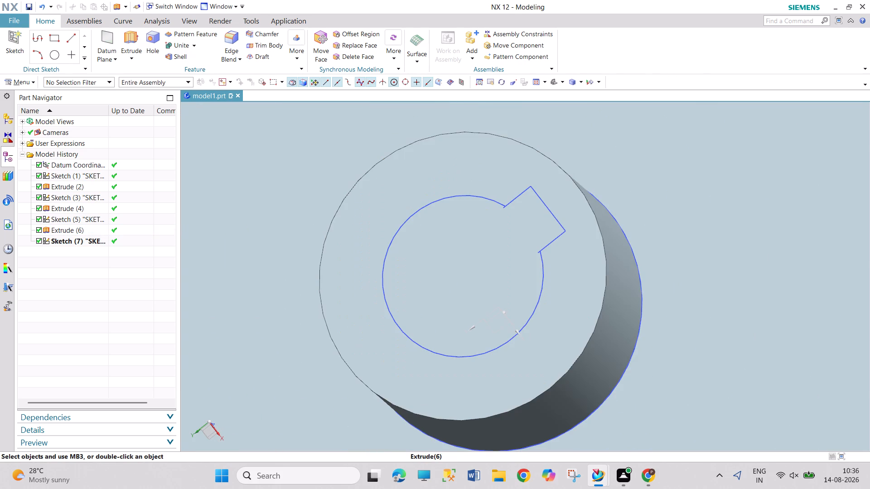
right_click(536, 302)
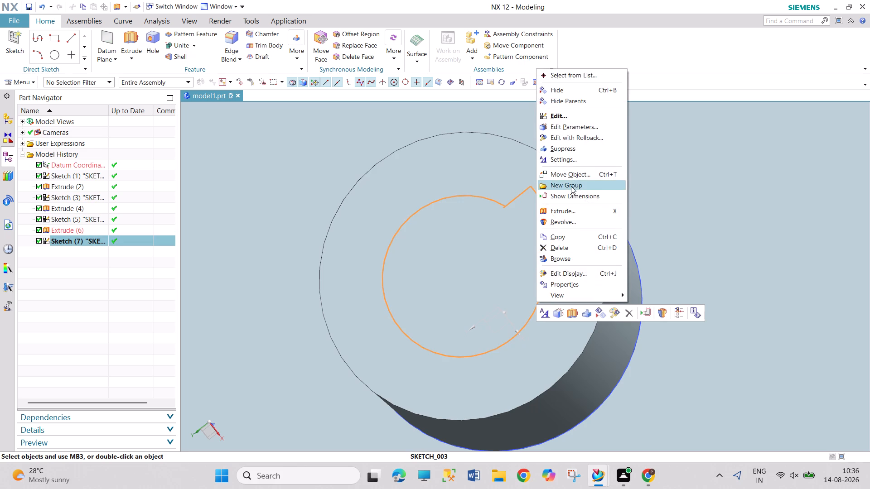
left_click(582, 141)
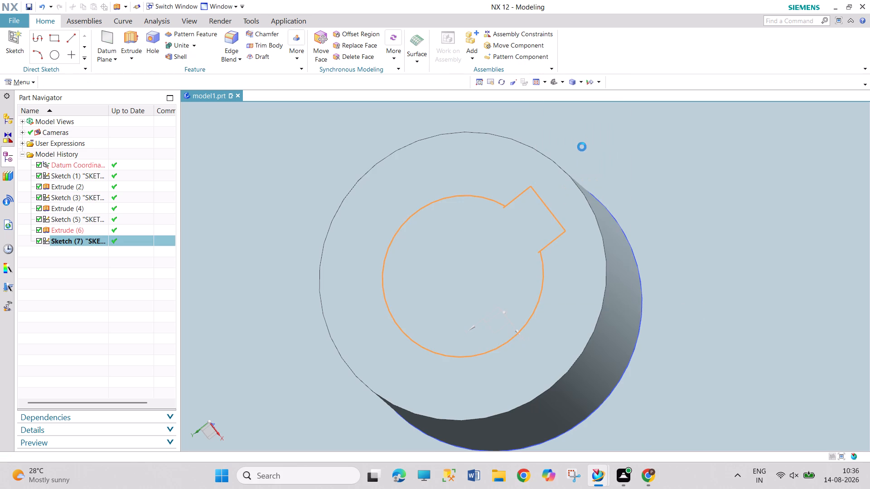
scroll(319, 271, "up", 9)
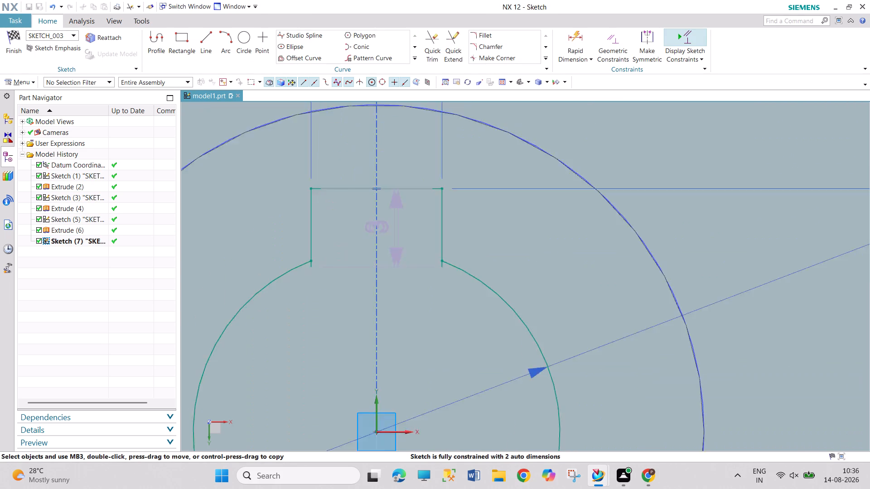
left_click(431, 36)
left_click(307, 259)
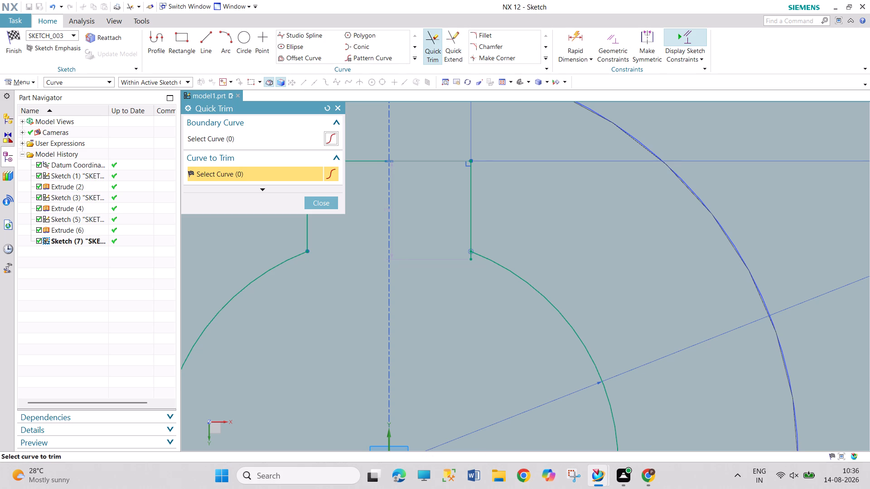
left_click_drag(470, 261, 466, 261)
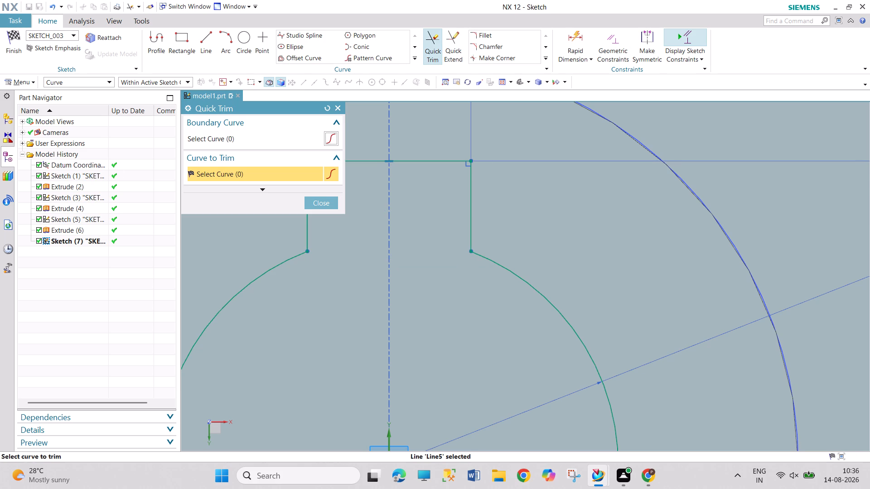
left_click_drag(332, 204, 327, 201)
left_click(16, 38)
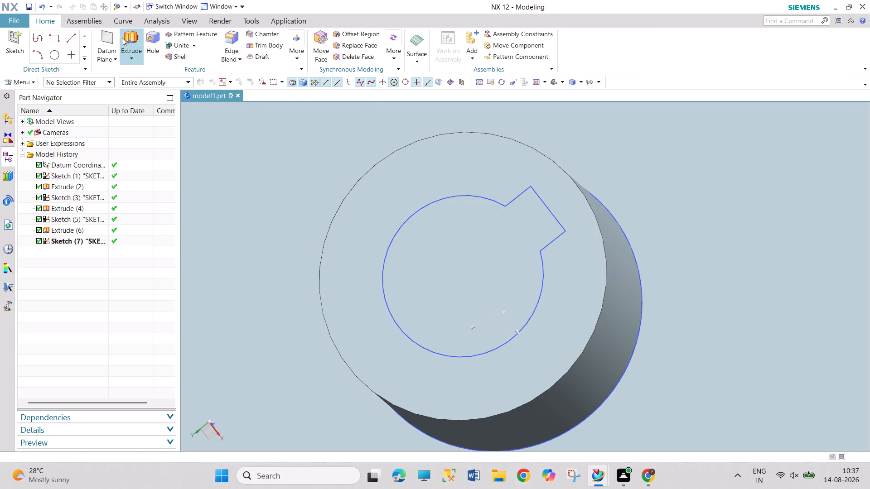
Extrude the keyed-bore profile 30 mm in the reversed direction, subtracting it from the impeller body through the boss and disc.
left_click(122, 38)
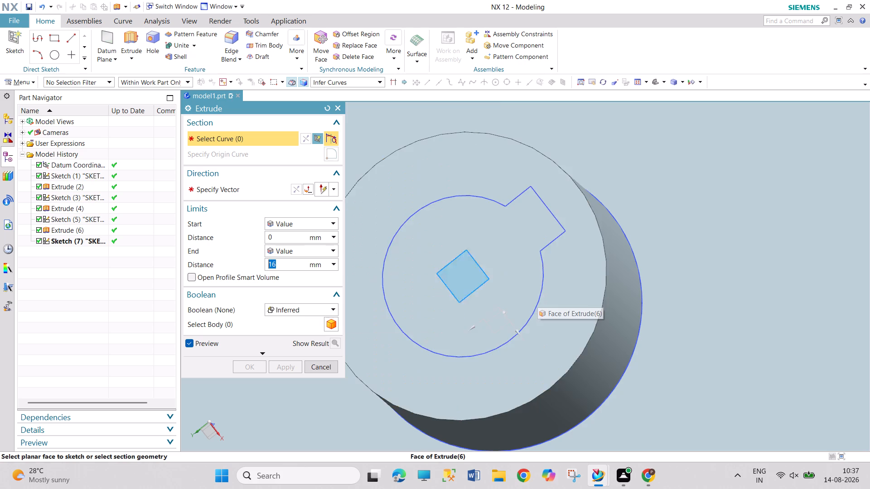
left_click(560, 237)
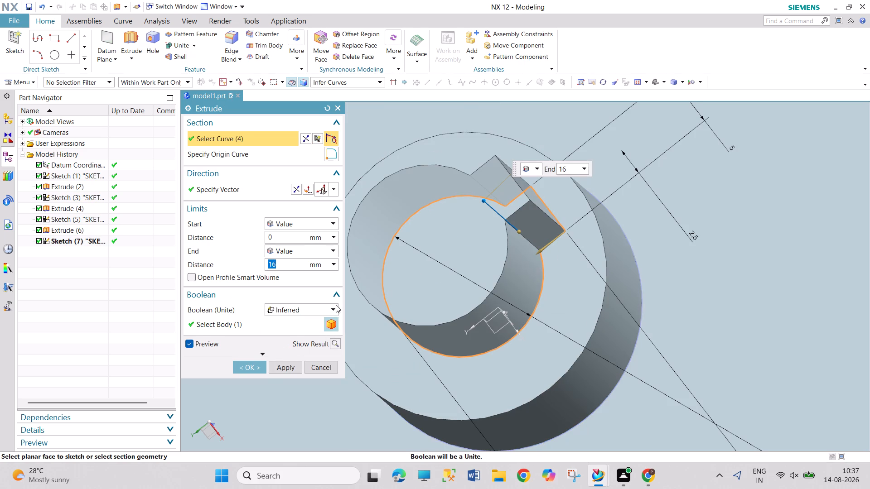
left_click(334, 306)
left_click(304, 346)
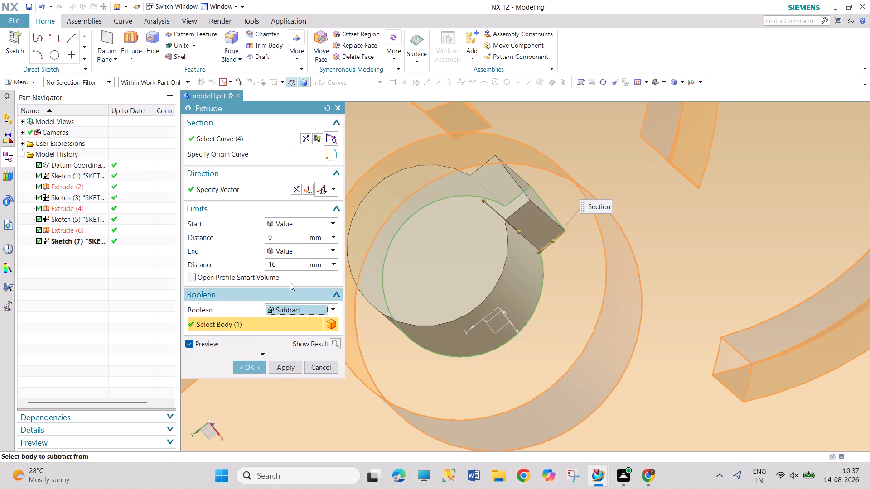
left_click(298, 188)
scroll(565, 312, "down", 5)
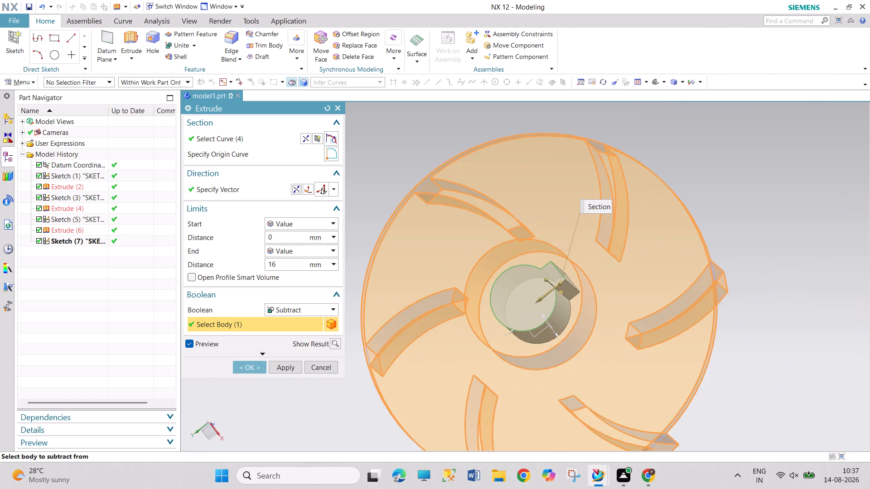
scroll(594, 336, "down", 2)
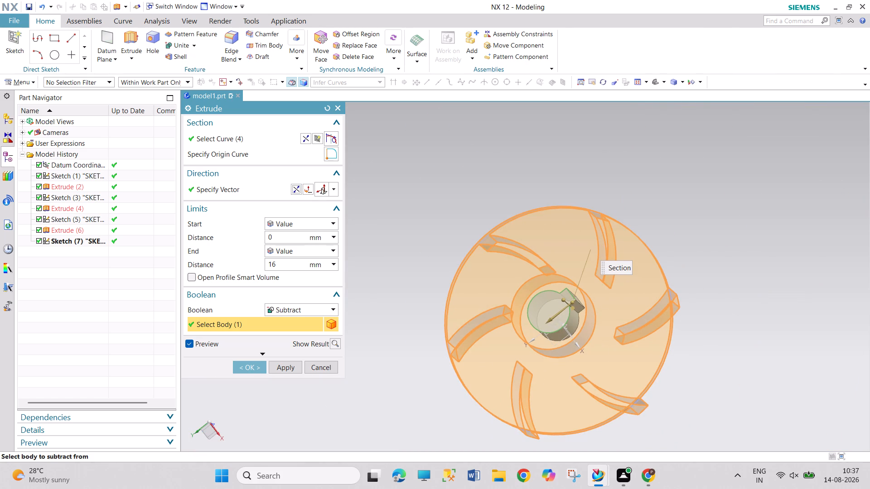
middle_click_drag(696, 358, 631, 272)
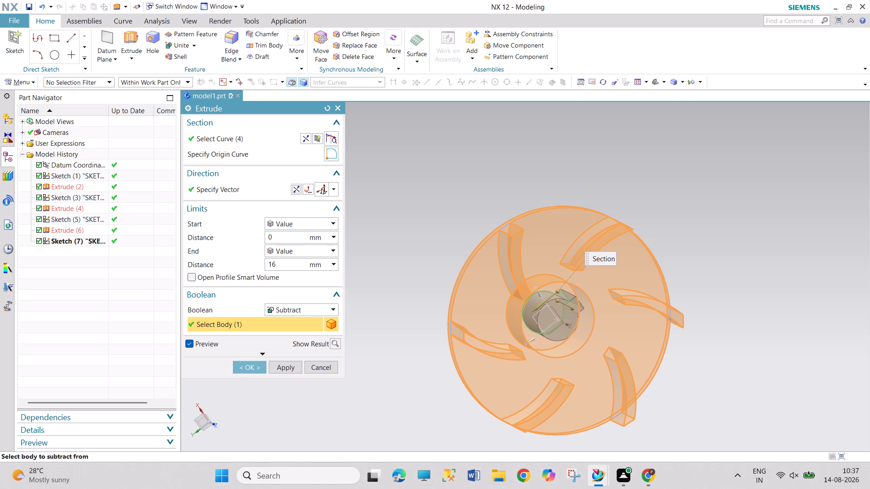
left_click_drag(284, 262, 259, 256)
type("30")
key("Return")
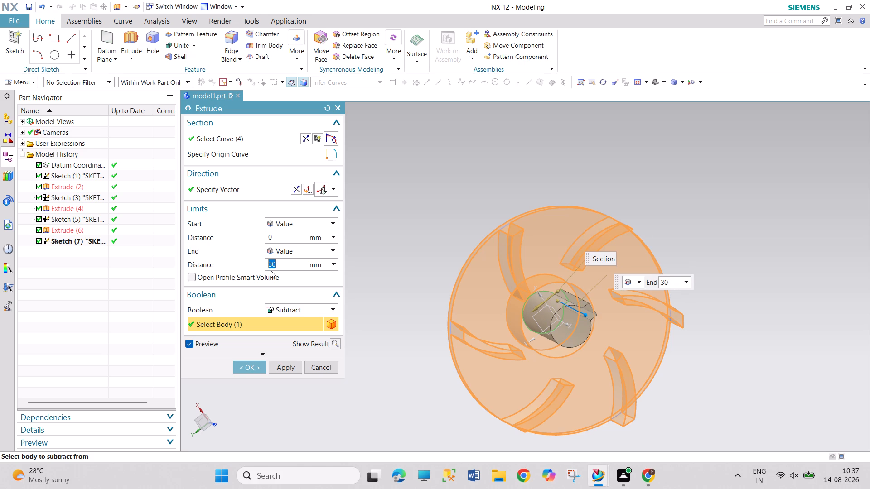
left_click(247, 367)
middle_click_drag(367, 368, 387, 395)
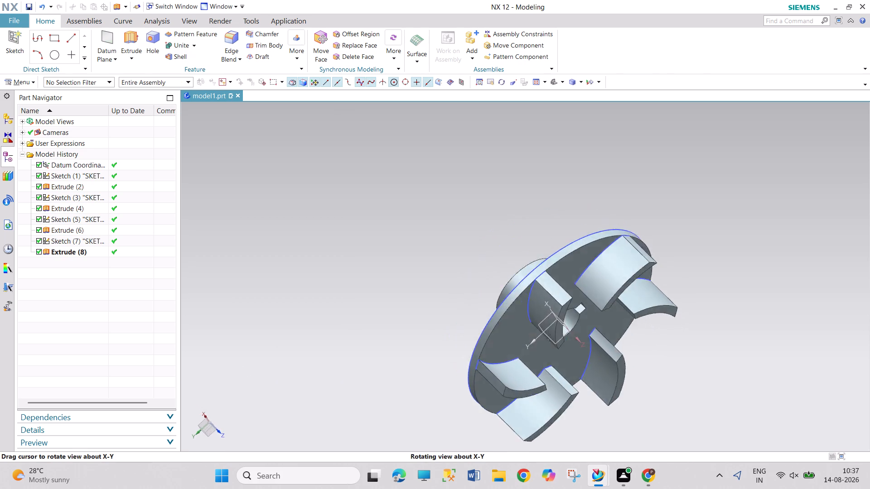
Blend the circular edge where the boss meets the back face of the disc with a 6 mm radius.
middle_click_drag(387, 395, 441, 423)
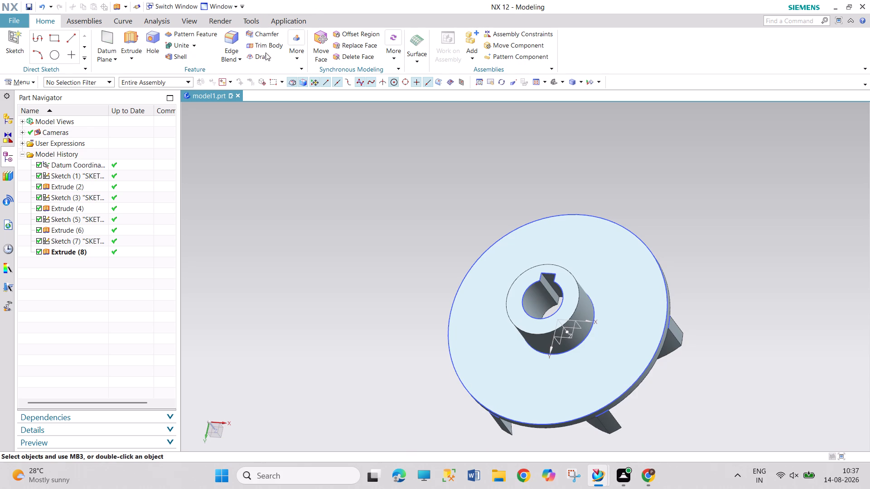
left_click(236, 36)
scroll(638, 363, "up", 3)
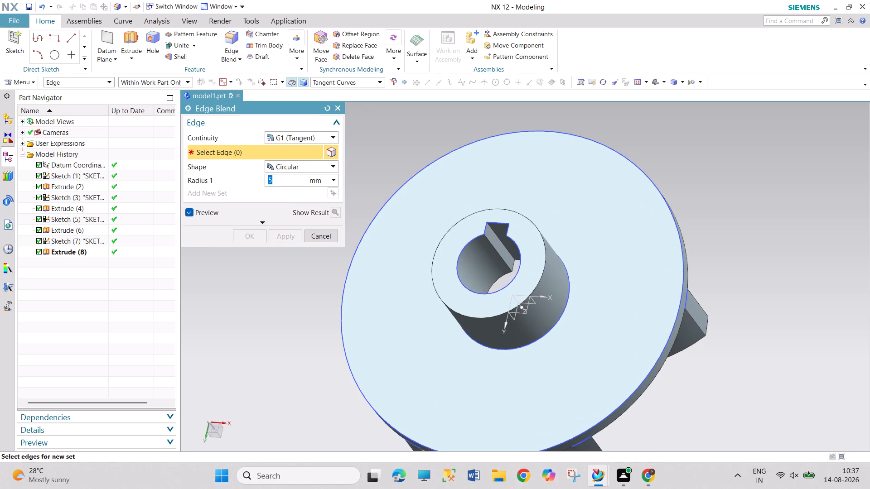
left_click(561, 316)
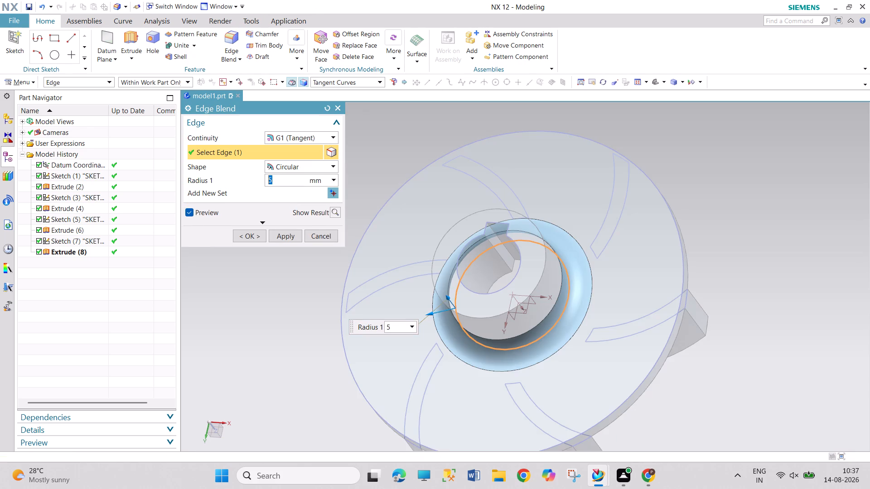
key("6")
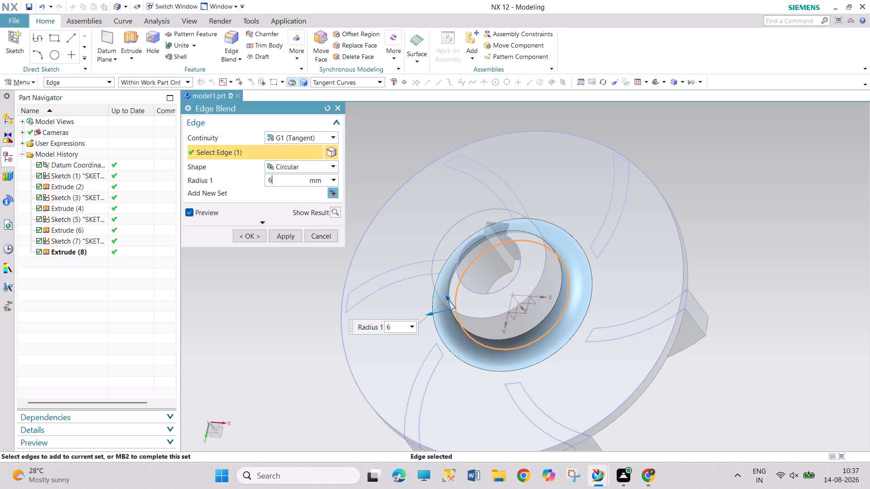
key("Return")
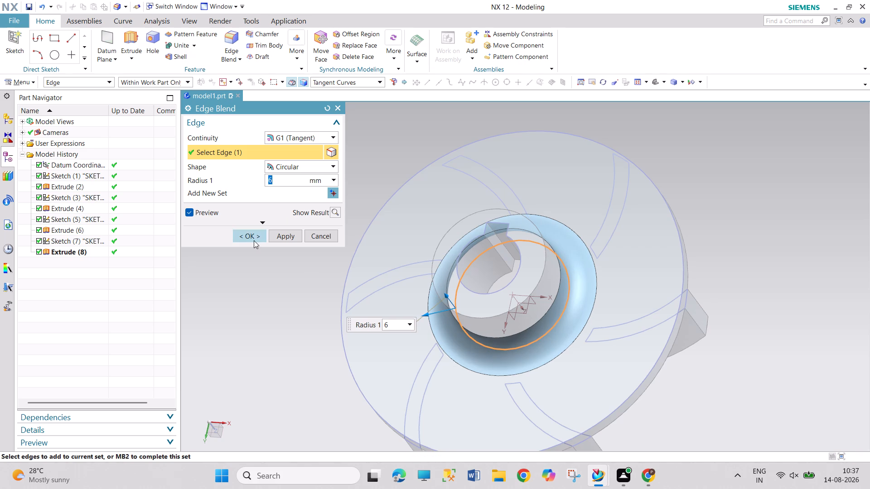
left_click(253, 238)
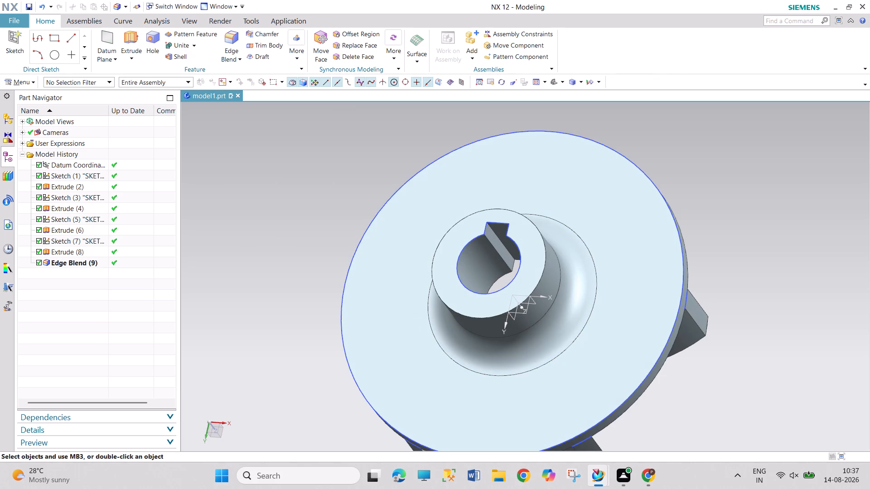
Blend the short base edges where the inner ends of all six blades meet the disc with a 3 mm radius.
middle_click_drag(710, 380, 646, 301)
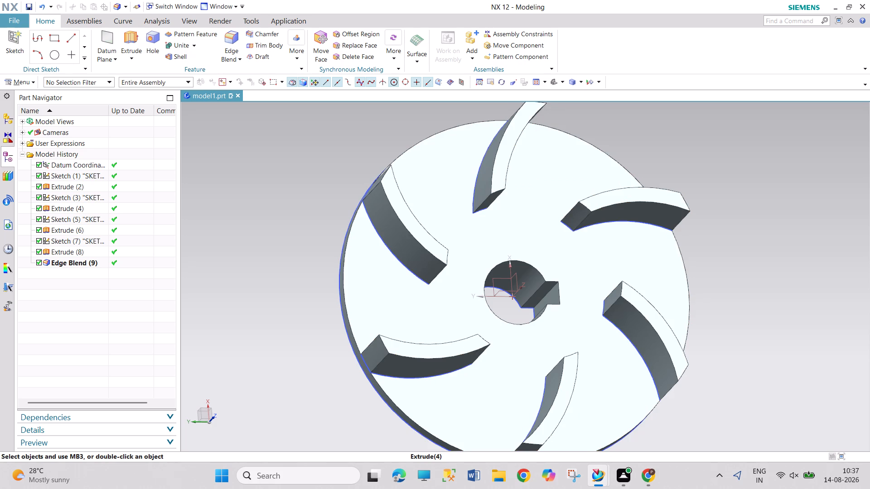
middle_click_drag(279, 208, 242, 191)
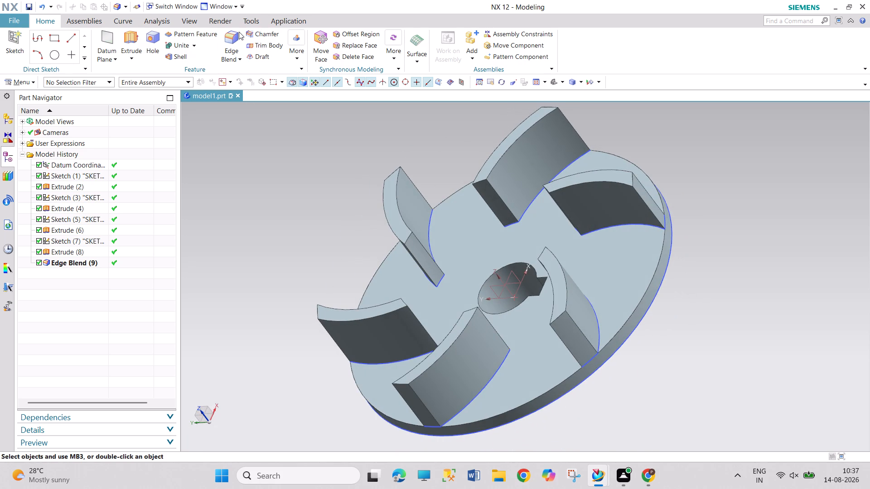
left_click(239, 32)
left_click(439, 279)
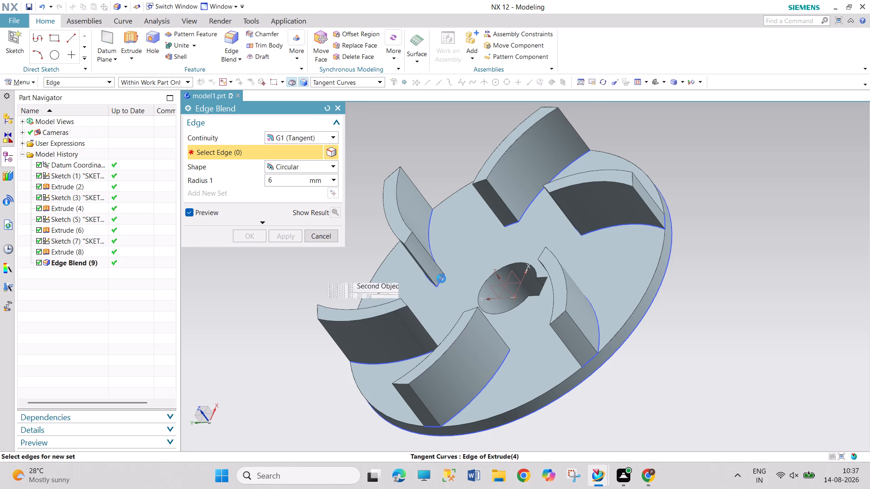
key("3")
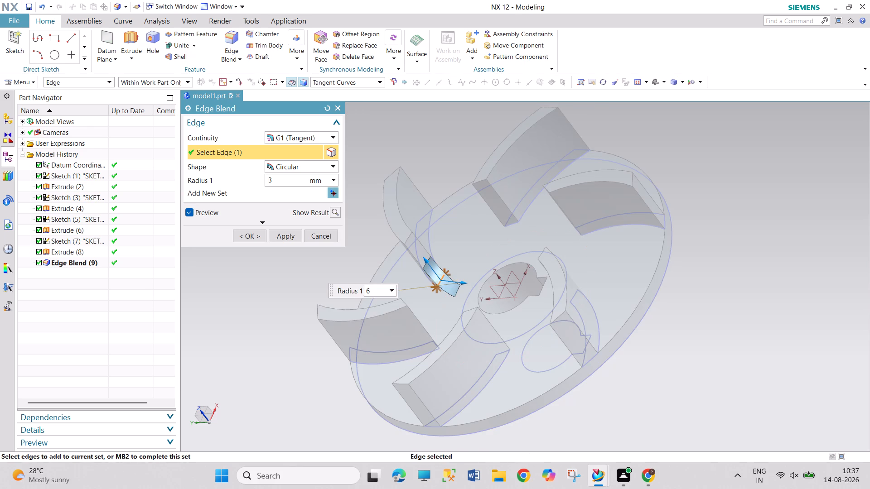
left_click(510, 227)
middle_click_drag(665, 335, 681, 337)
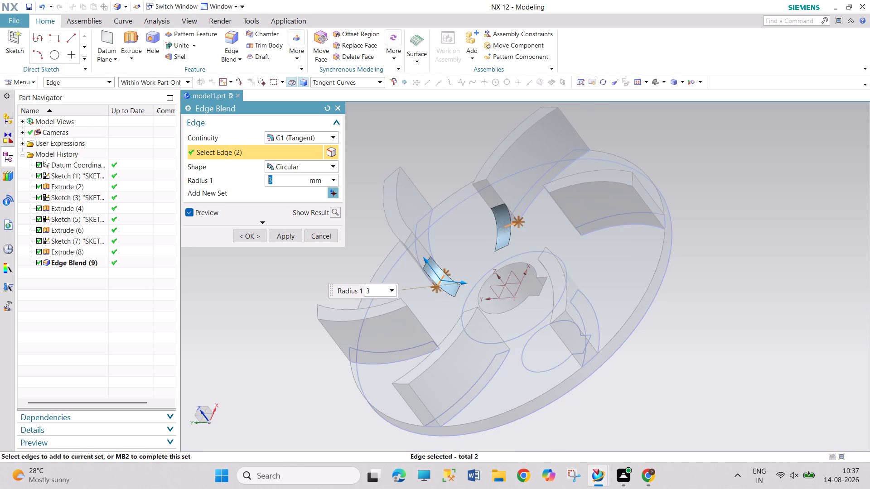
middle_click_drag(681, 337, 734, 345)
left_click(525, 232)
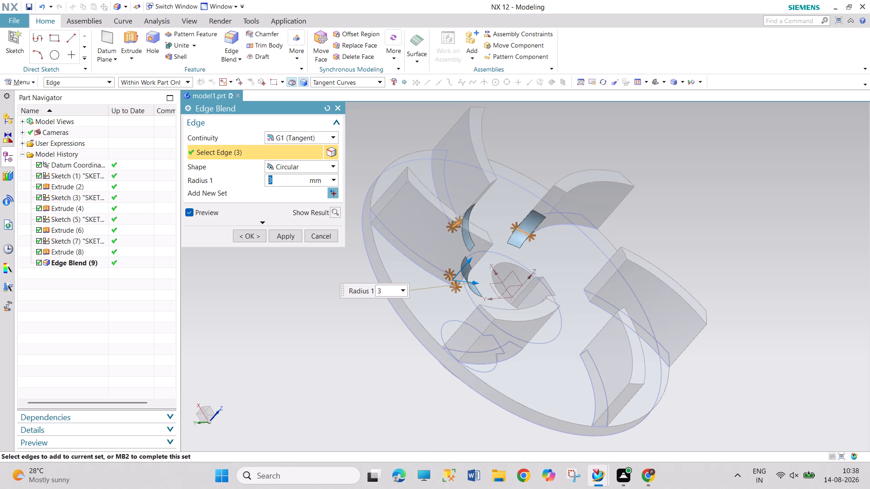
left_click(587, 296)
middle_click_drag(677, 237, 677, 327)
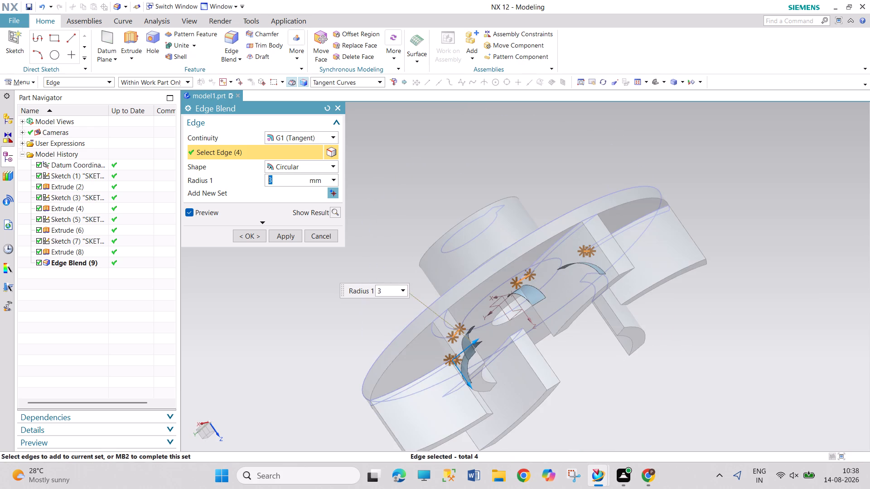
scroll(695, 395, "up", 1)
middle_click_drag(674, 343, 671, 329)
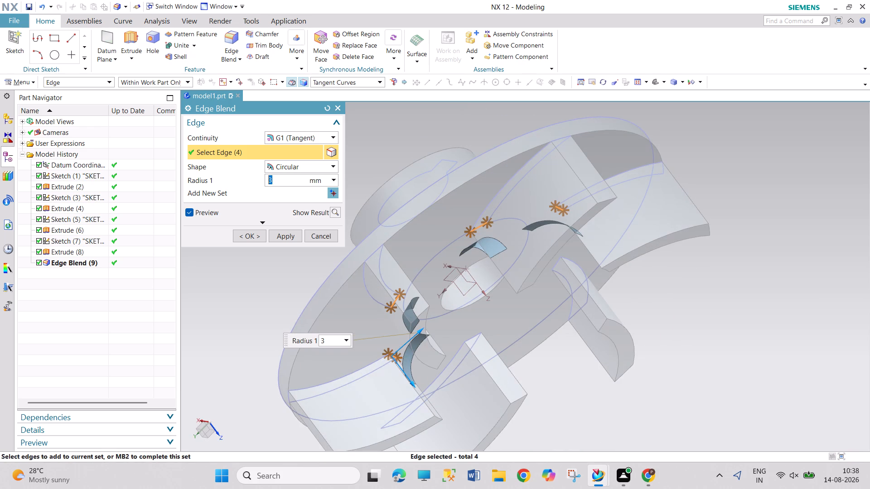
left_click(557, 264)
middle_click_drag(644, 353, 612, 301)
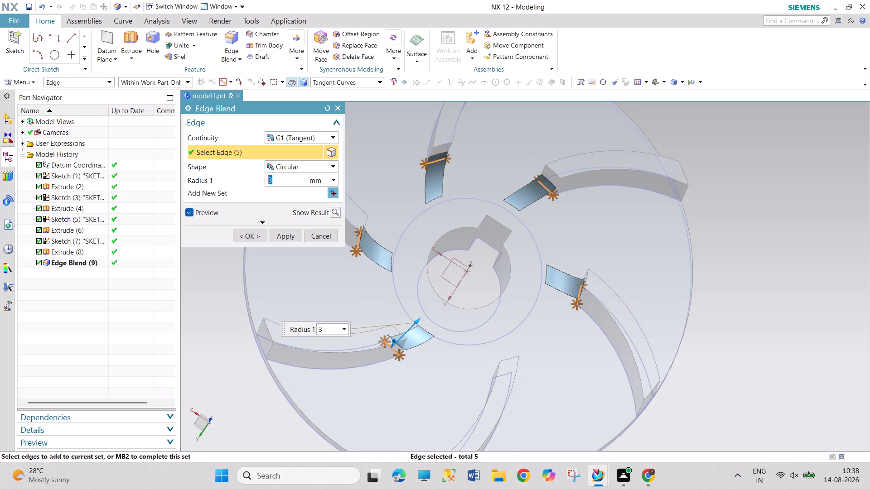
middle_click_drag(696, 327, 696, 379)
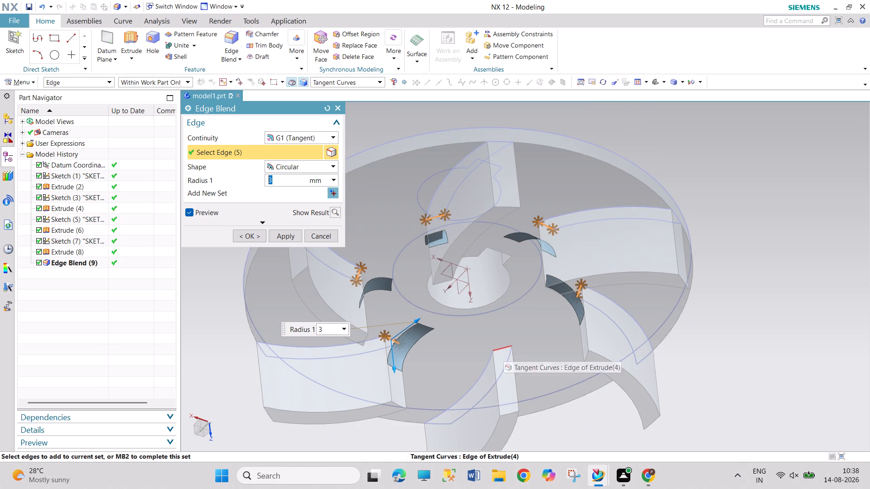
left_click(503, 350)
left_click(248, 235)
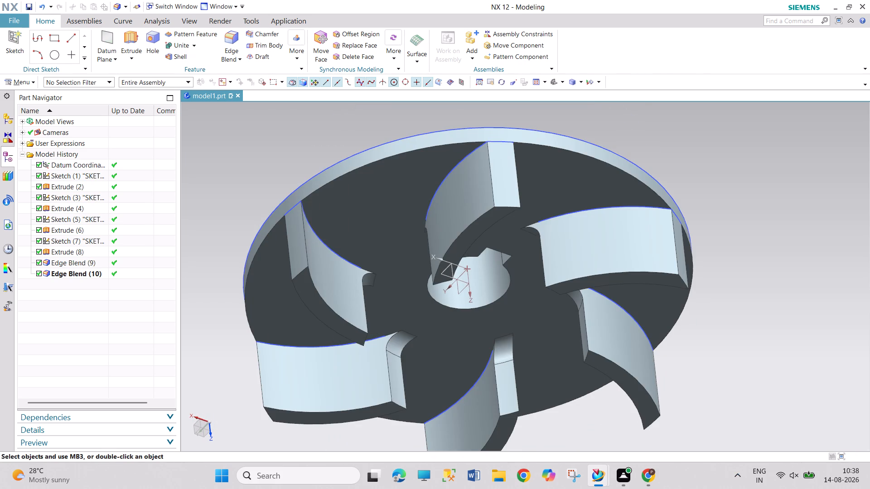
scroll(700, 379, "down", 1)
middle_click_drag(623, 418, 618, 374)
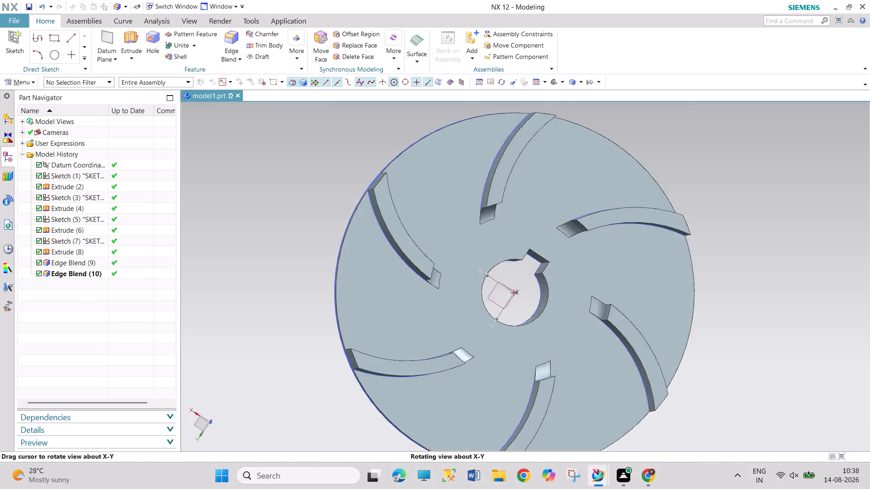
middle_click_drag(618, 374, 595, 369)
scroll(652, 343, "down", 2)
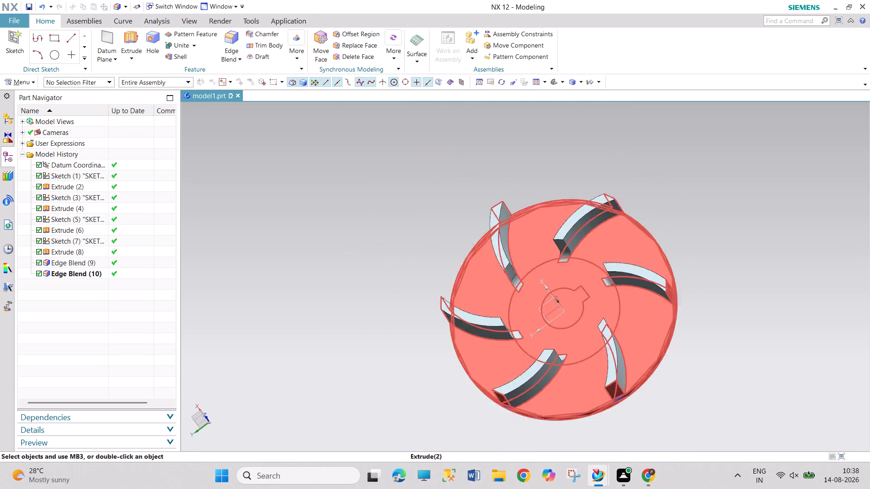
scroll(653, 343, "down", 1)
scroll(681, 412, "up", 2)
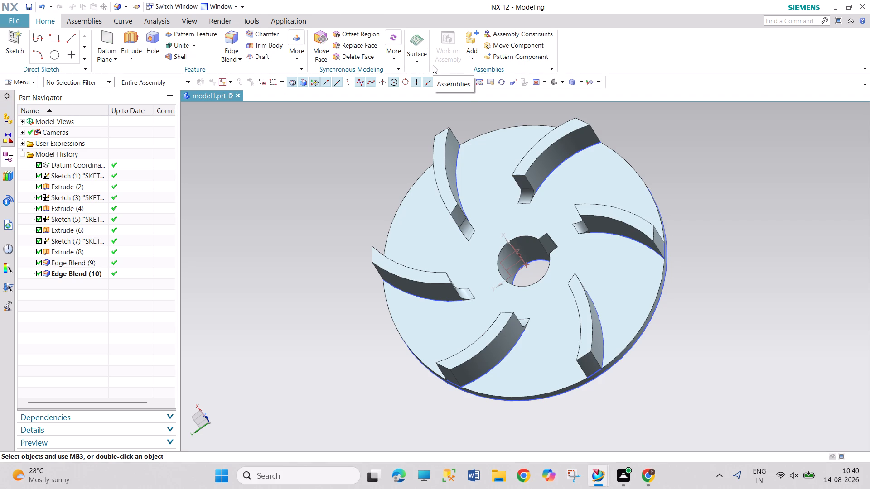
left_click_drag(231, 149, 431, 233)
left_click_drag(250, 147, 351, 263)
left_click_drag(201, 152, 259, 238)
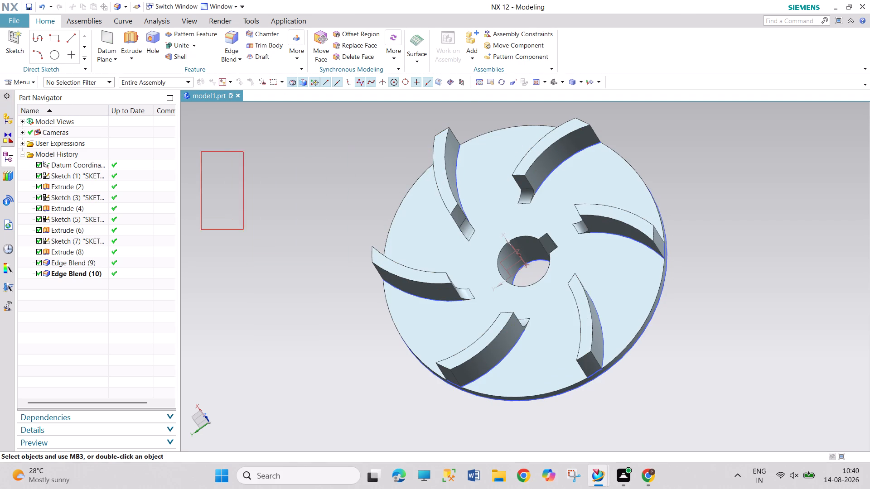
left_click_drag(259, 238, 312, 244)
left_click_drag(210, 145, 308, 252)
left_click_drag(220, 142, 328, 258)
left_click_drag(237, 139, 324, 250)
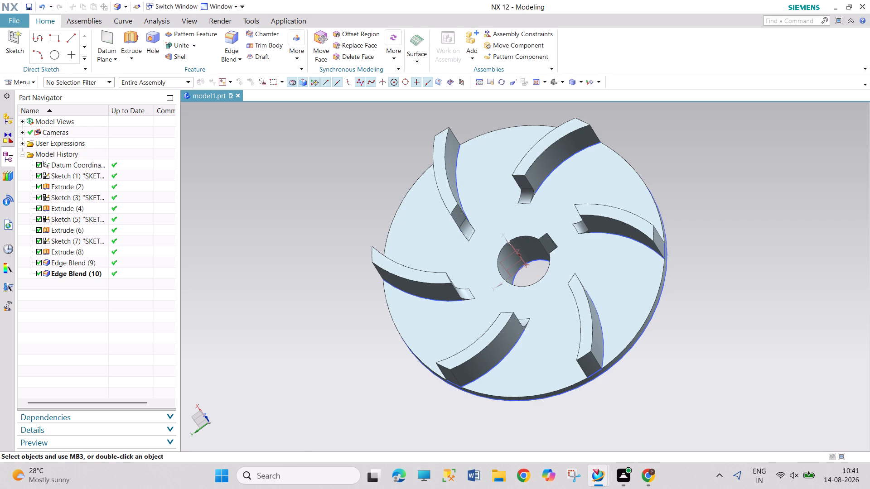
Hide the disc outline sketch, the blade profile sketch and the keyed-bore sketch.
scroll(667, 273, "up", 1)
middle_click_drag(680, 262, 677, 257)
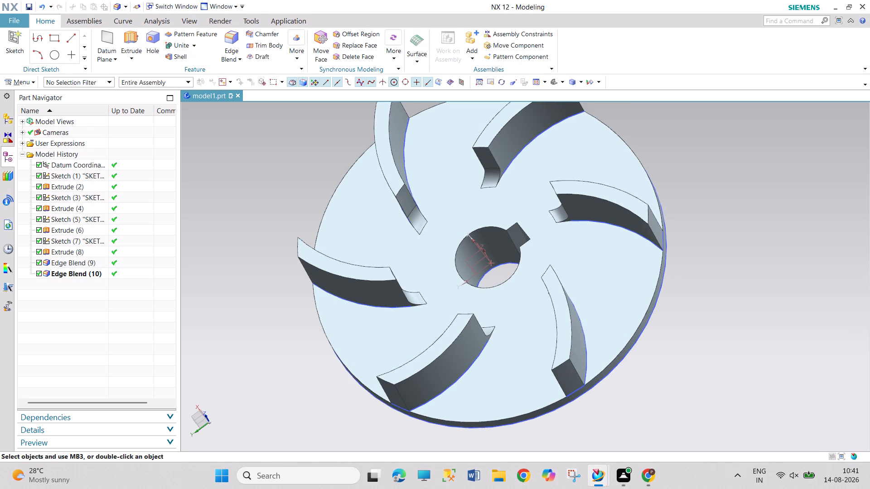
right_click(661, 292)
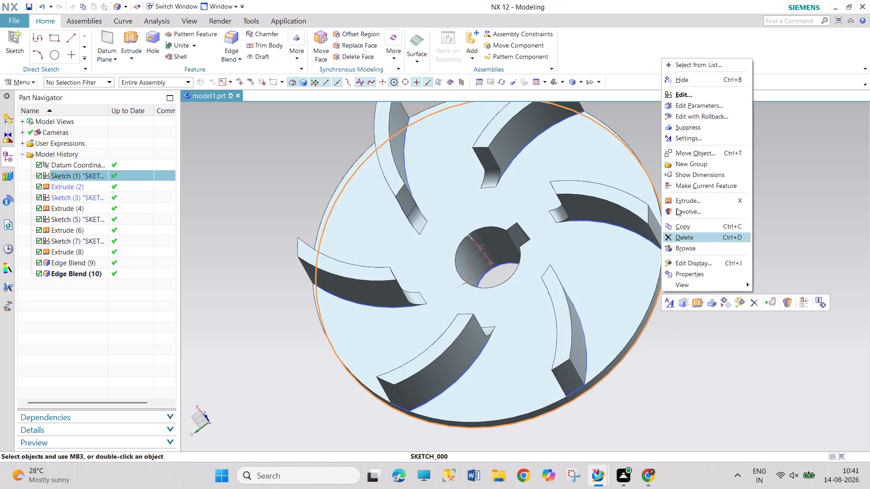
left_click(696, 79)
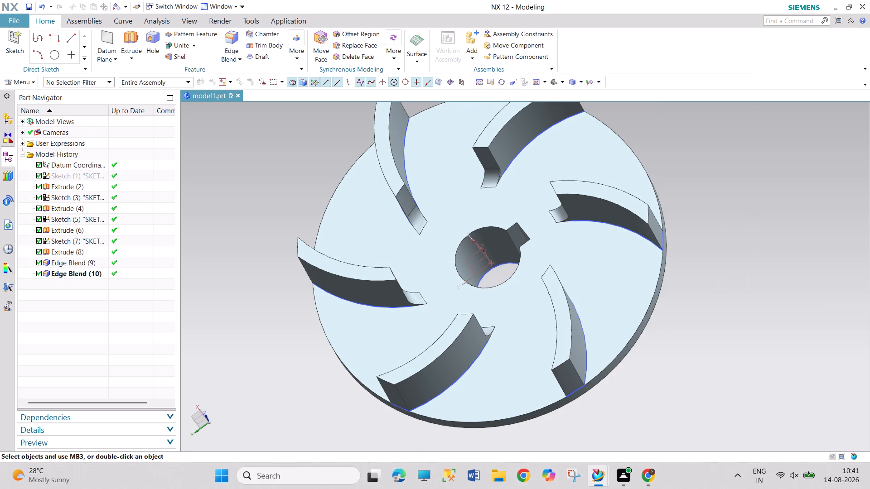
right_click(625, 229)
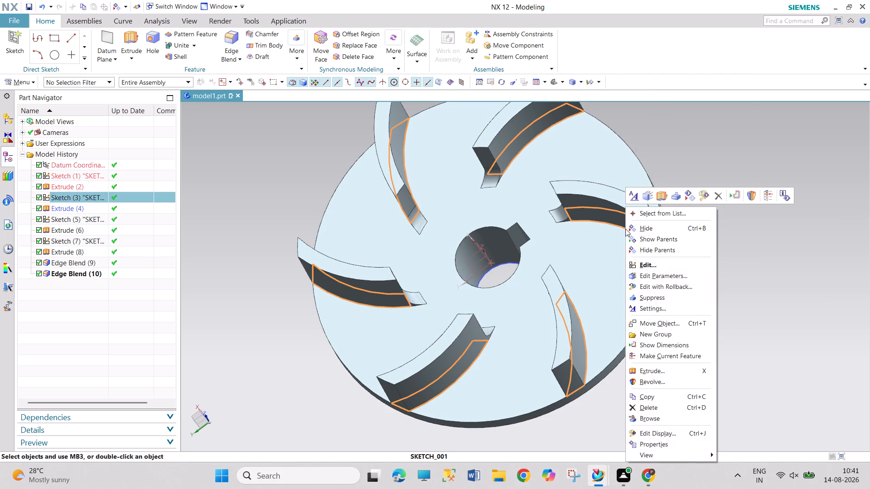
left_click(643, 228)
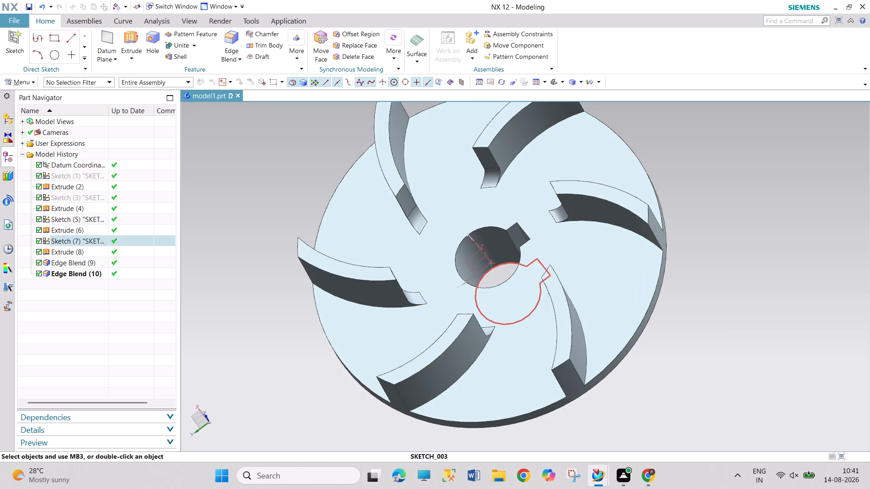
right_click(508, 265)
left_click(573, 39)
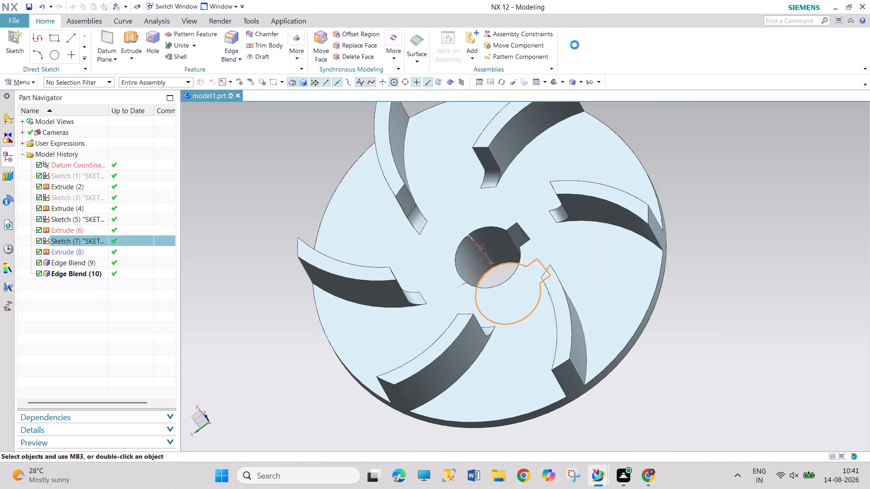
Examine the impeller from the blade side, the boss side and edge-on.
scroll(711, 350, "down", 2)
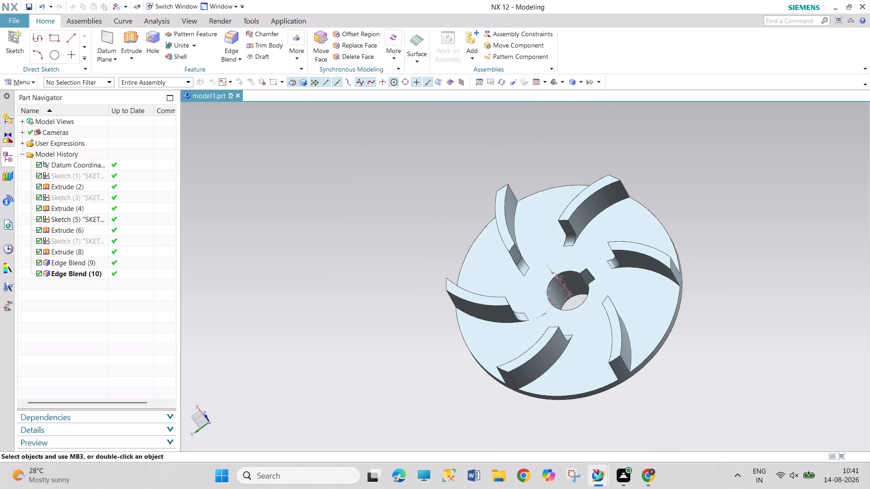
middle_click_drag(716, 350, 709, 168)
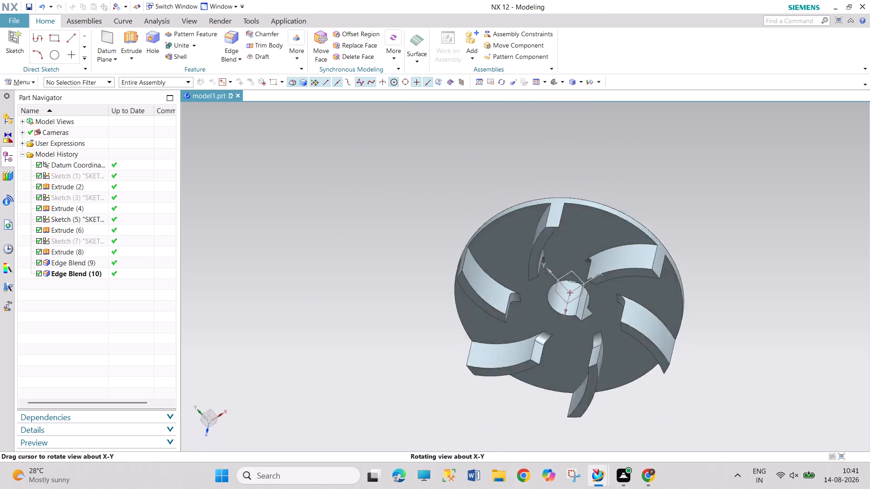
middle_click_drag(709, 168, 695, 126)
middle_click(695, 126)
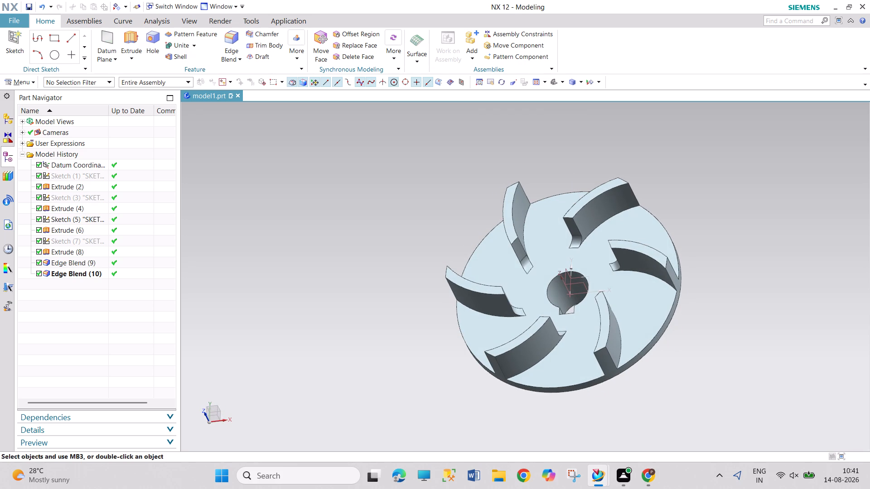
middle_click_drag(733, 334, 710, 260)
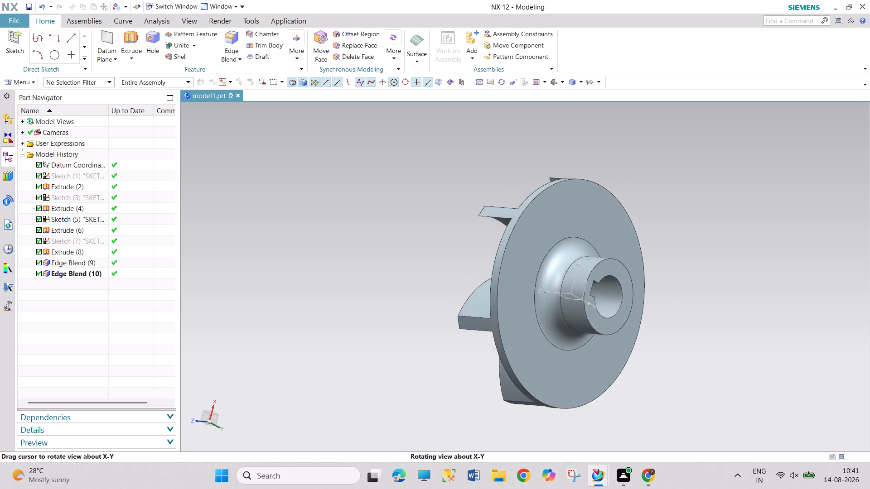
middle_click_drag(710, 260, 619, 270)
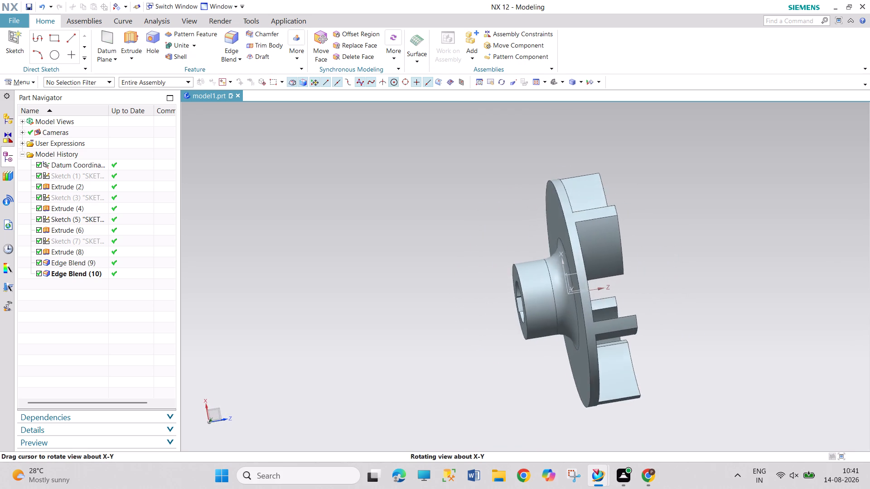
middle_click_drag(619, 270, 550, 276)
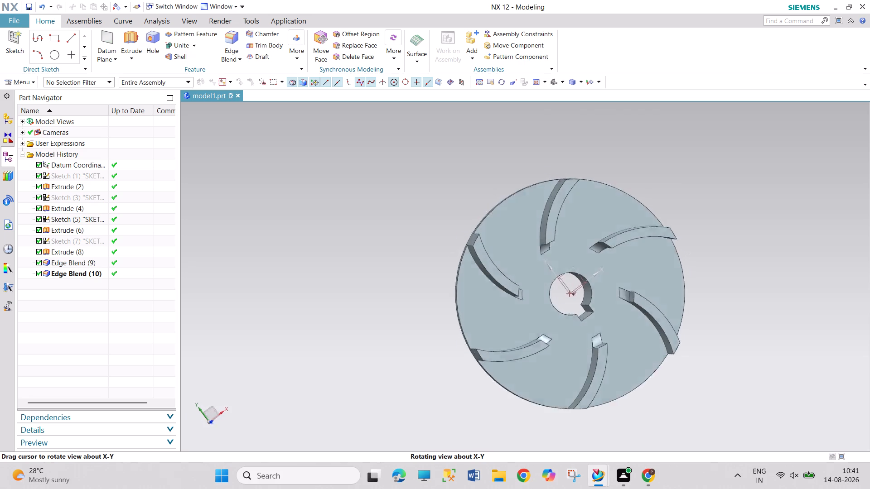
middle_click_drag(550, 276, 542, 260)
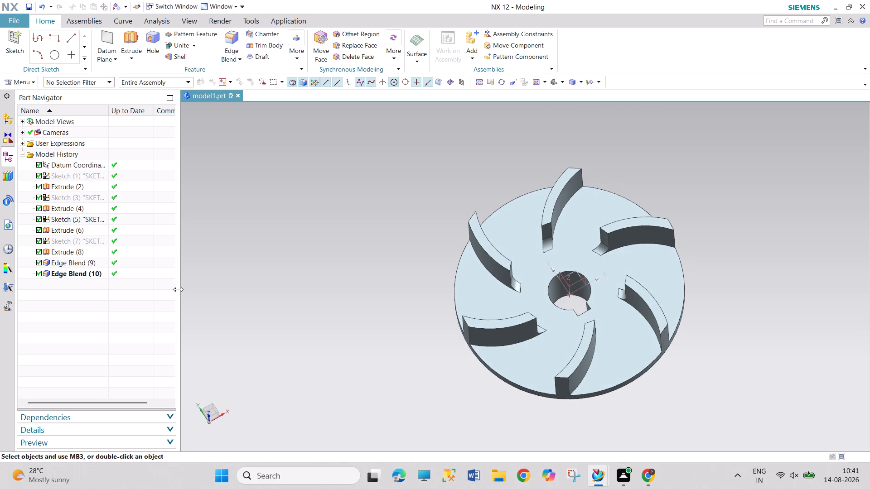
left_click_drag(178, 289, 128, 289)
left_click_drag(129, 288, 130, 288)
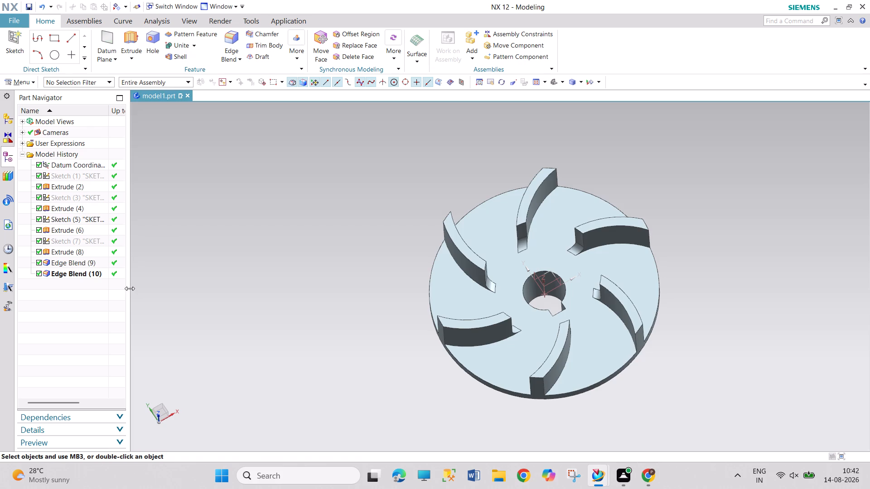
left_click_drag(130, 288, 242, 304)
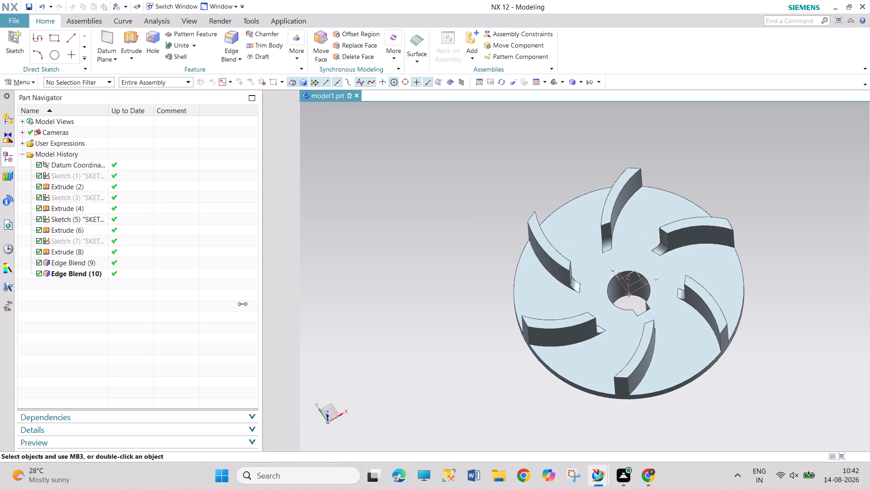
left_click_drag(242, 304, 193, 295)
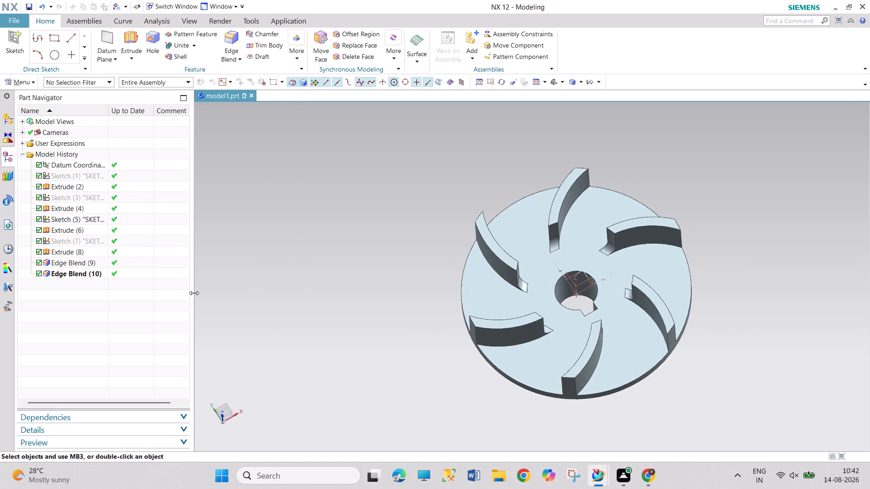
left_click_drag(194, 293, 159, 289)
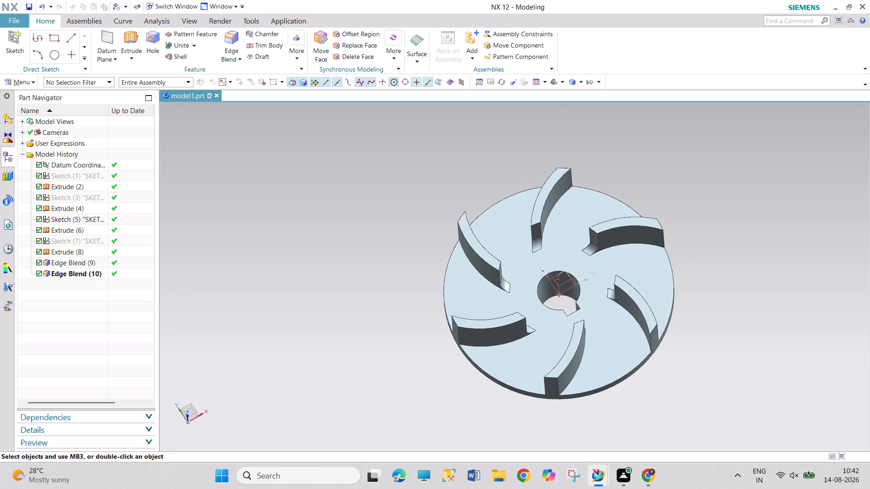
Save the part as IMPELLER in the folder D:\DESKTOP2\NX CAD CADDESK.
key("ctrl+s")
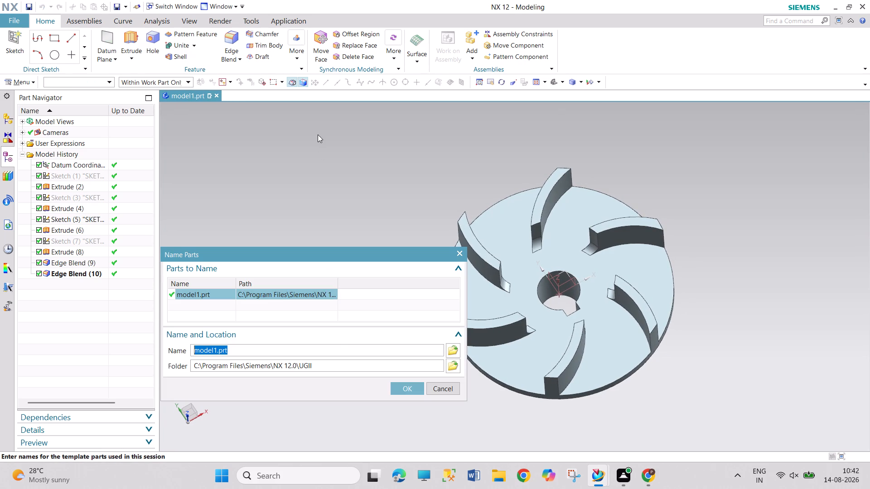
left_click(449, 365)
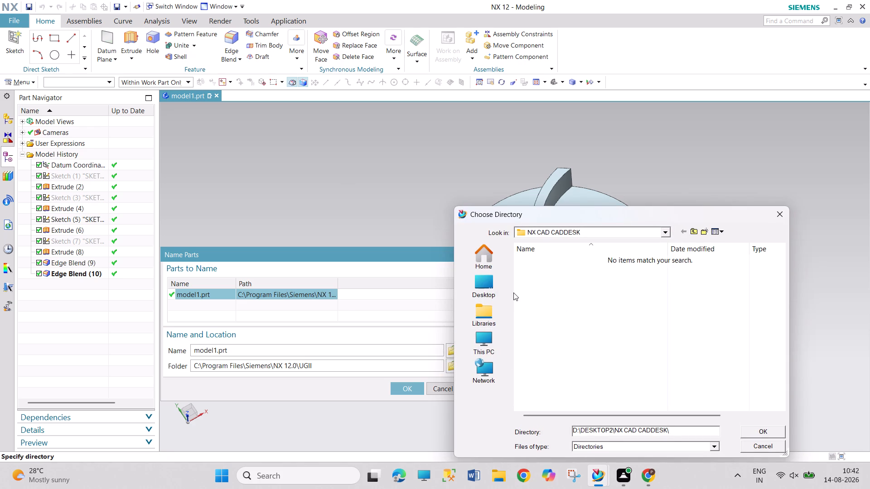
left_click(754, 429)
left_click(308, 340)
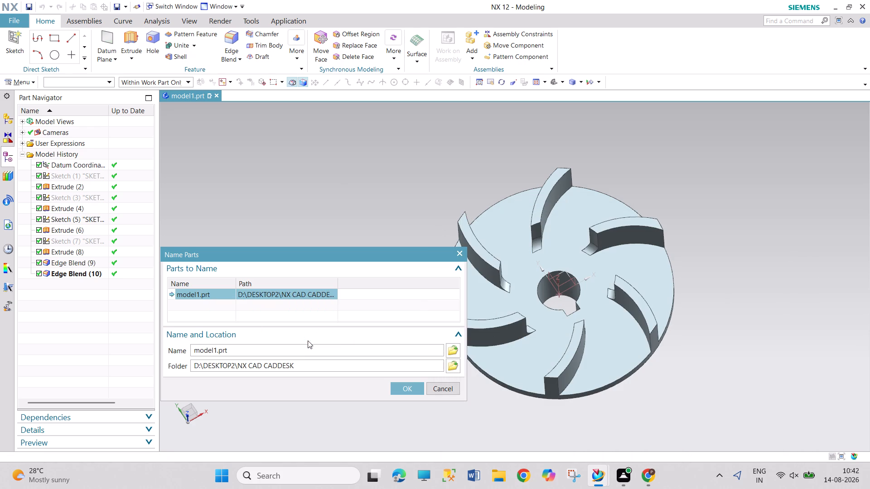
left_click(455, 350)
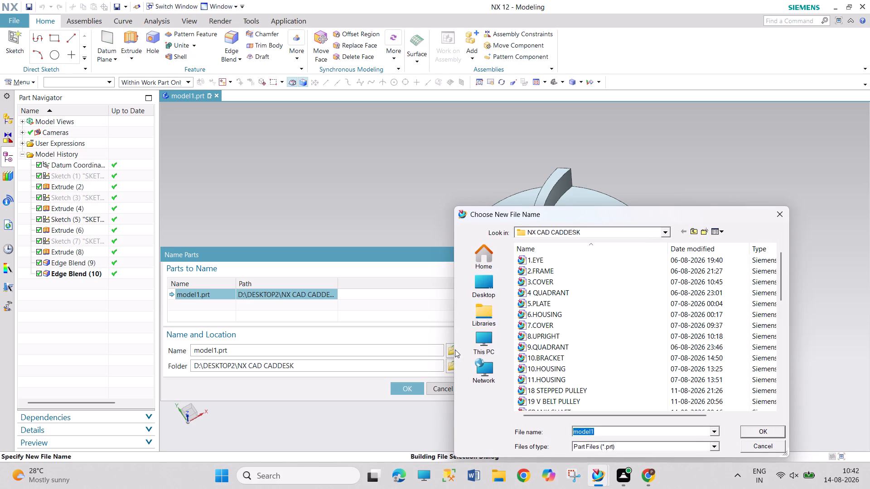
type("IMPELLE")
key("r")
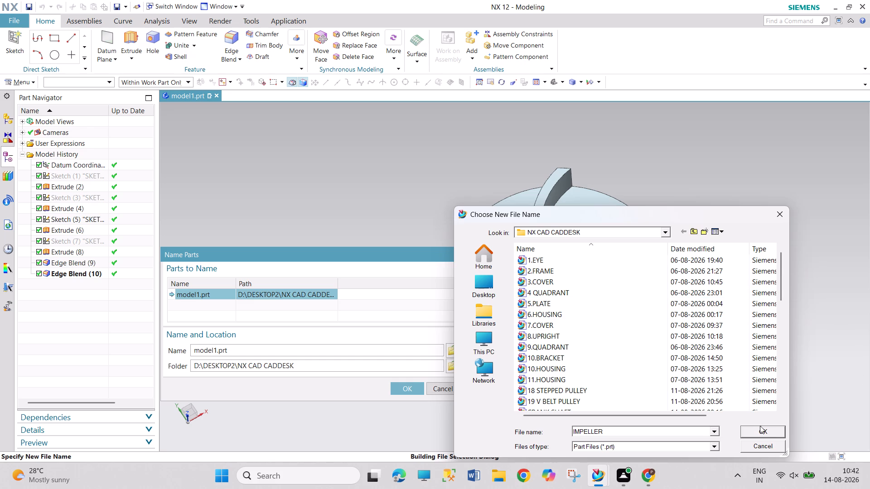
left_click(772, 429)
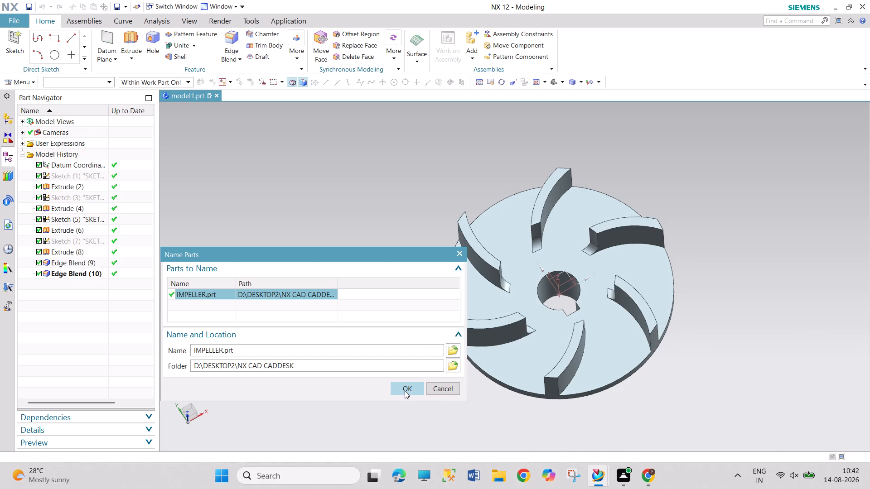
left_click(406, 392)
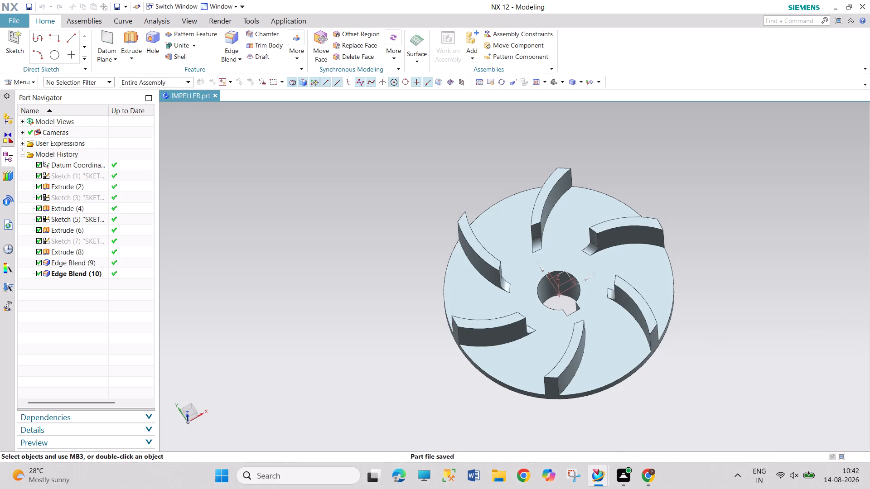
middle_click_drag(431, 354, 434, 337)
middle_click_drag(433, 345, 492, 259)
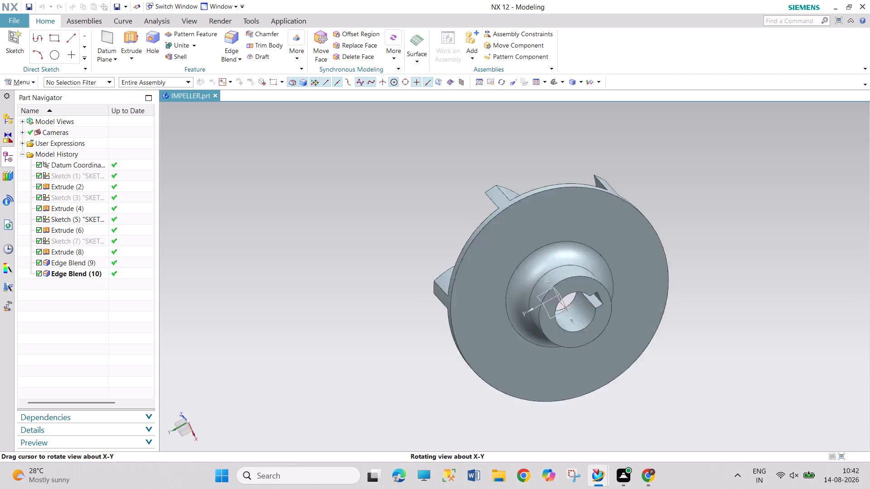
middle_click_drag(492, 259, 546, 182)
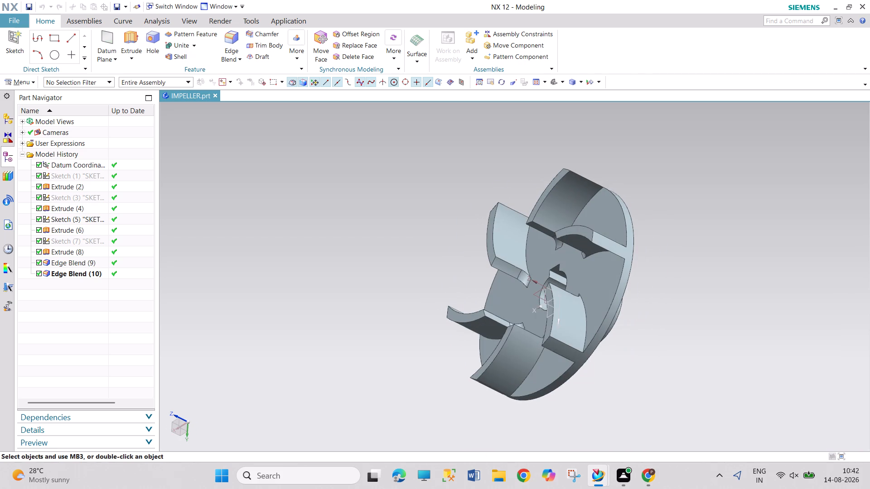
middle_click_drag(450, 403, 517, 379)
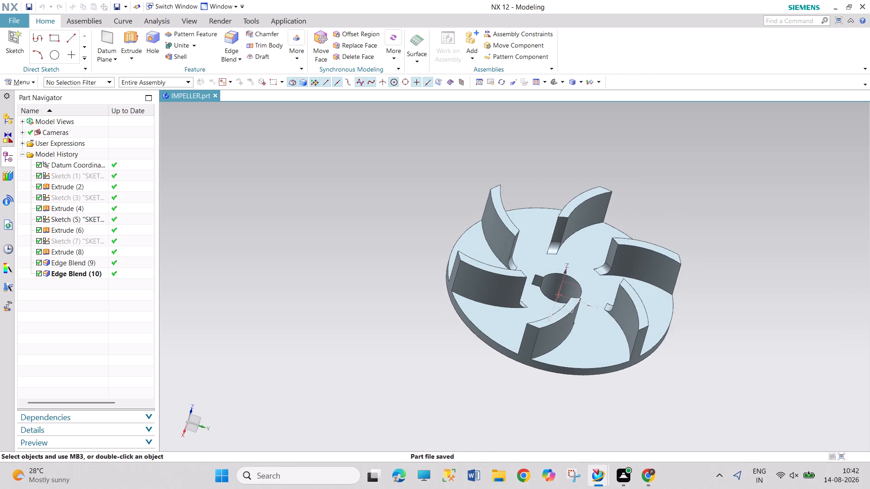